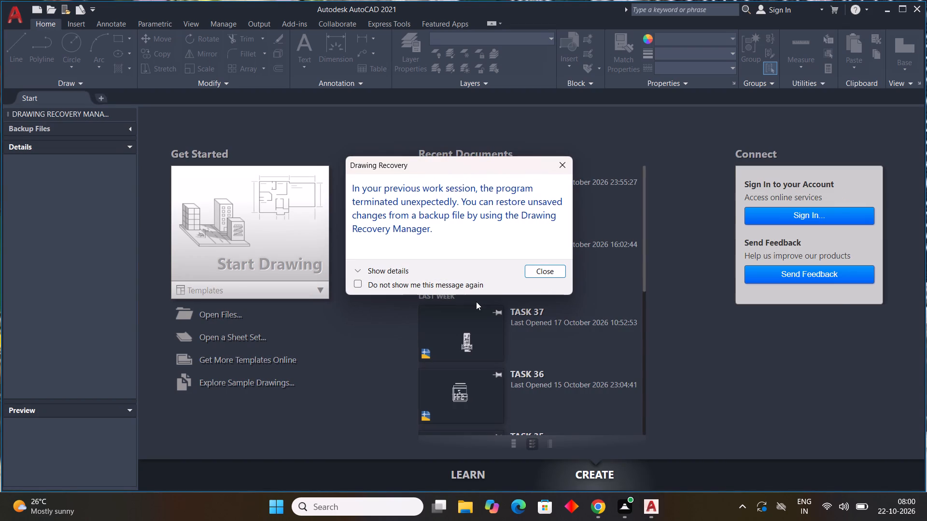
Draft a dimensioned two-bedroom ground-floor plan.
Dismiss the drawing recovery message and start a new blank drawing.
left_click(559, 165)
left_click(261, 203)
left_click(260, 193)
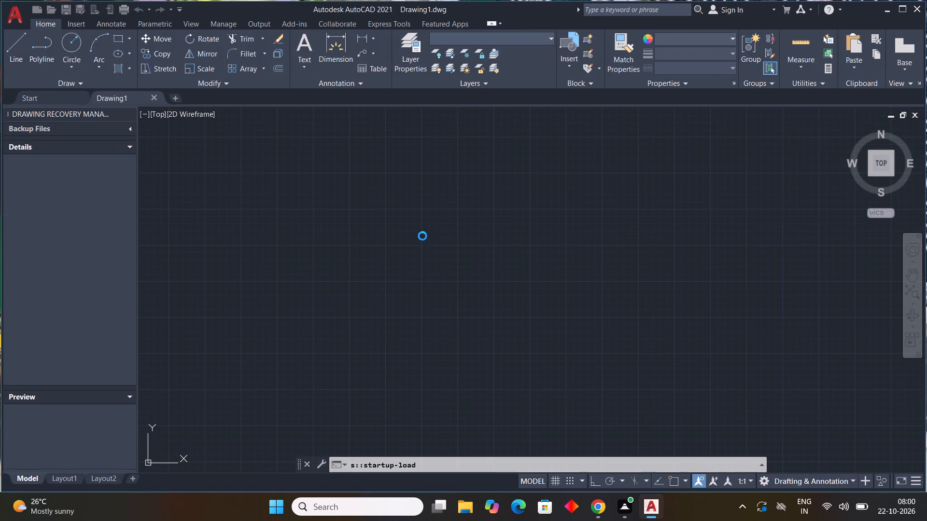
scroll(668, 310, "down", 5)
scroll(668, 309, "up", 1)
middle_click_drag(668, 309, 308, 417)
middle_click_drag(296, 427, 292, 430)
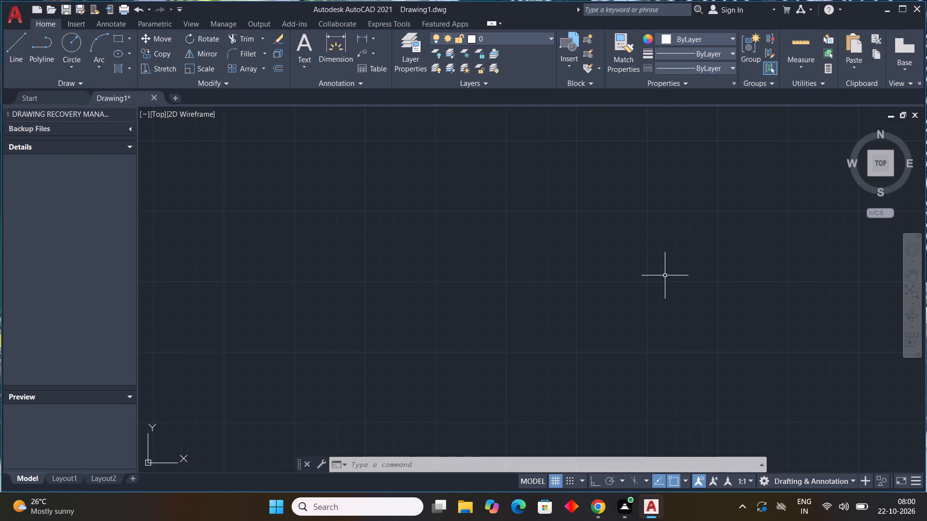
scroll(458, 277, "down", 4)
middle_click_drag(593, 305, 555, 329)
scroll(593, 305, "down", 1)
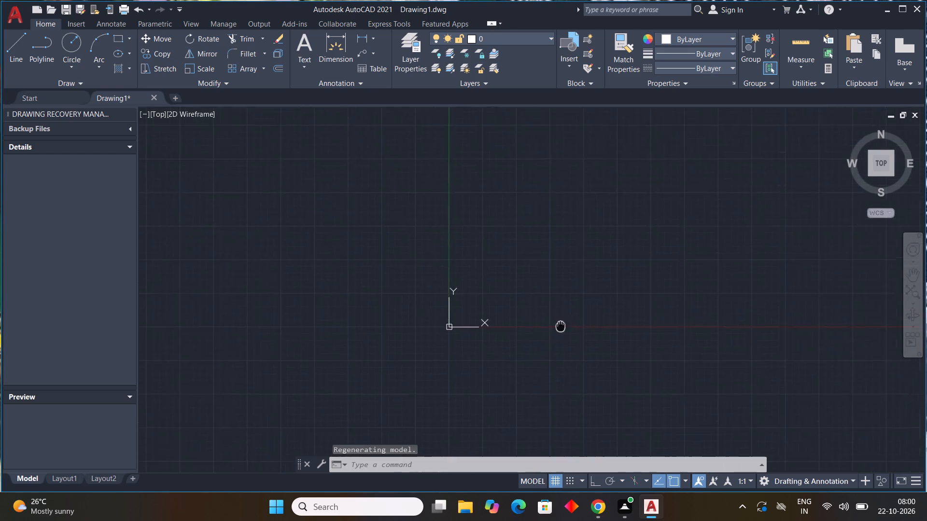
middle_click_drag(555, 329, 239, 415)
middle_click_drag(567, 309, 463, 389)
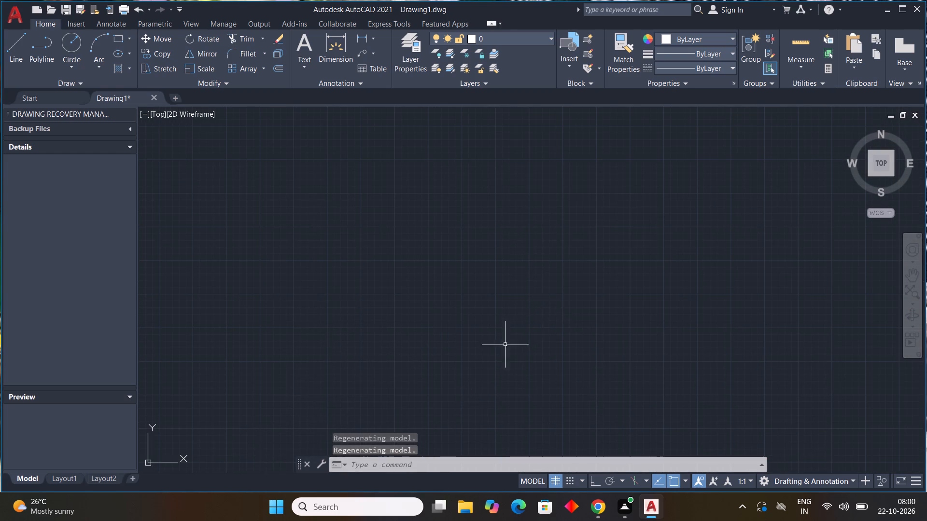
Configure the drawing units to Engineering length with 0'-0.0" precision and Inches as the insertion scale.
key("u")
key("n")
key("space")
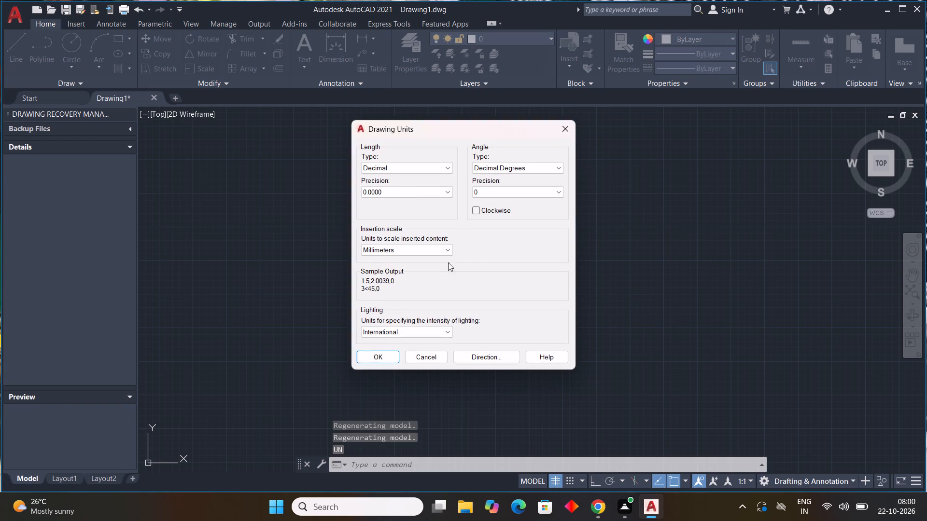
left_click(442, 166)
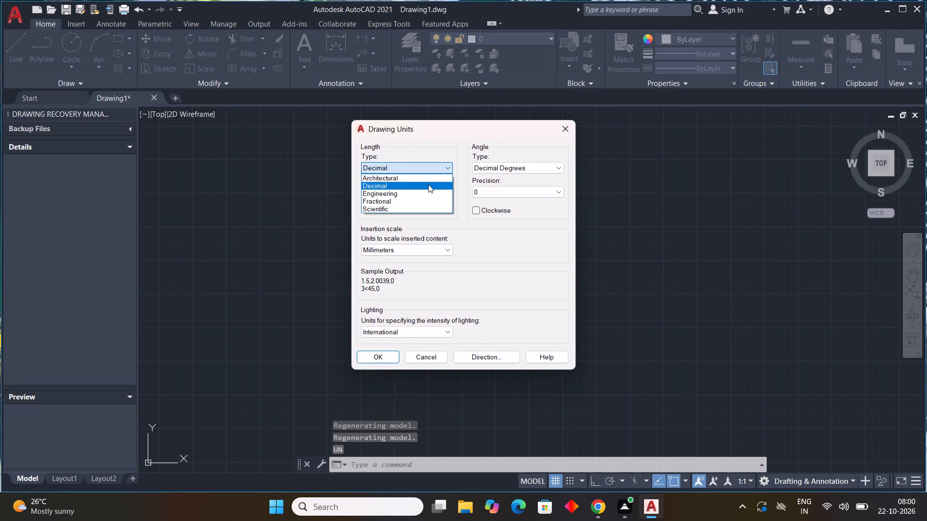
left_click(429, 192)
left_click(428, 196)
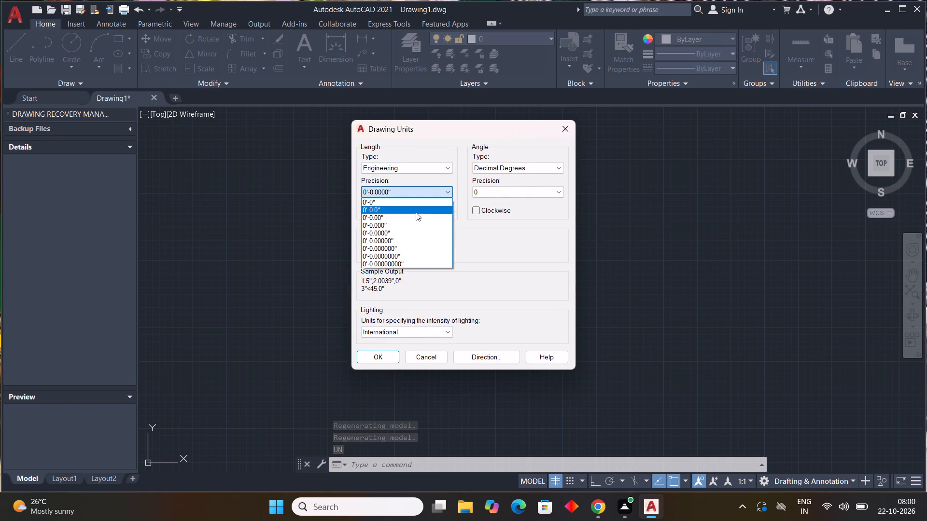
left_click(416, 212)
left_click(412, 254)
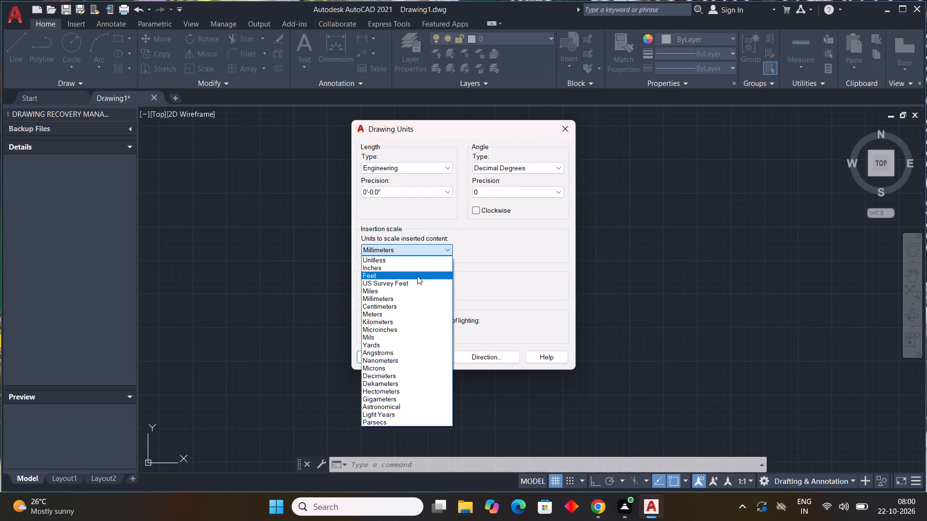
left_click(418, 267)
left_click(371, 356)
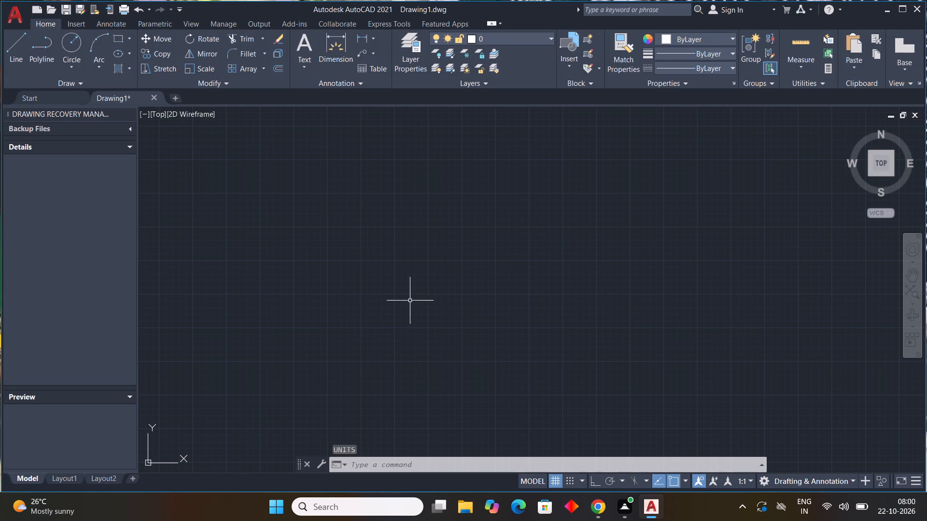
Modify the ISO-25 dimension style's primary units to Engineering format, precision 0'-0.0" and round off 9".
key("d")
key("space")
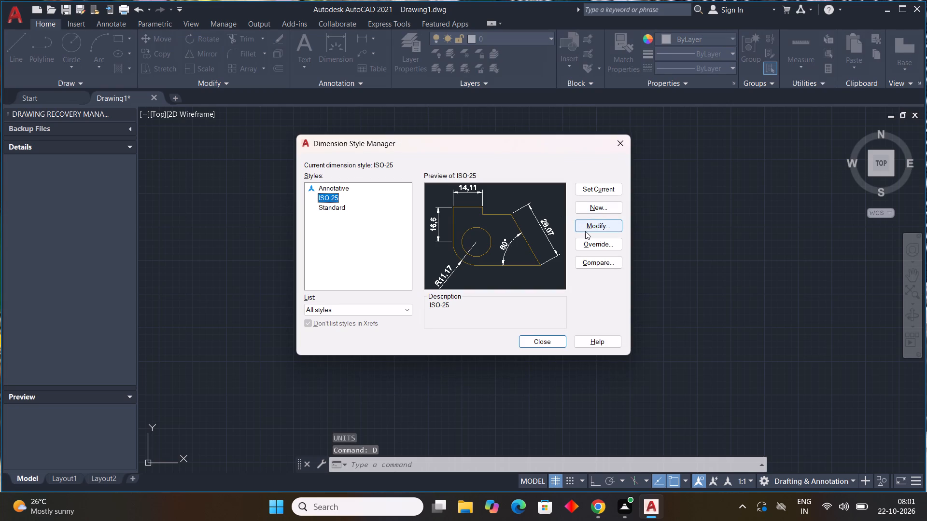
double_click(585, 231)
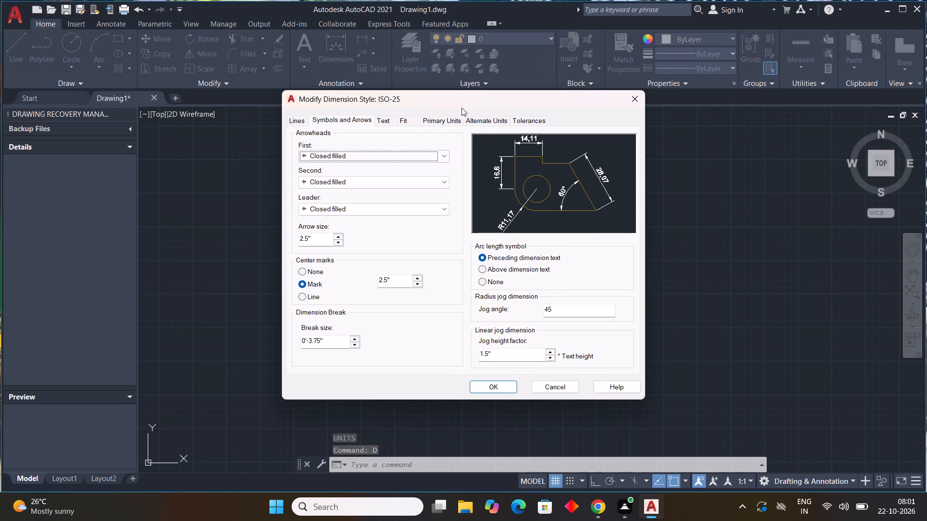
left_click(446, 123)
left_click(436, 143)
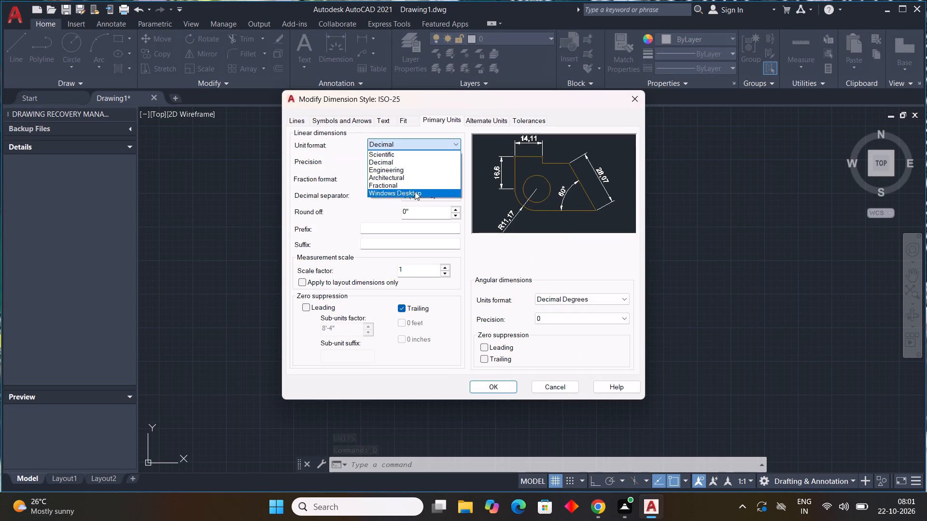
left_click(413, 172)
left_click(407, 161)
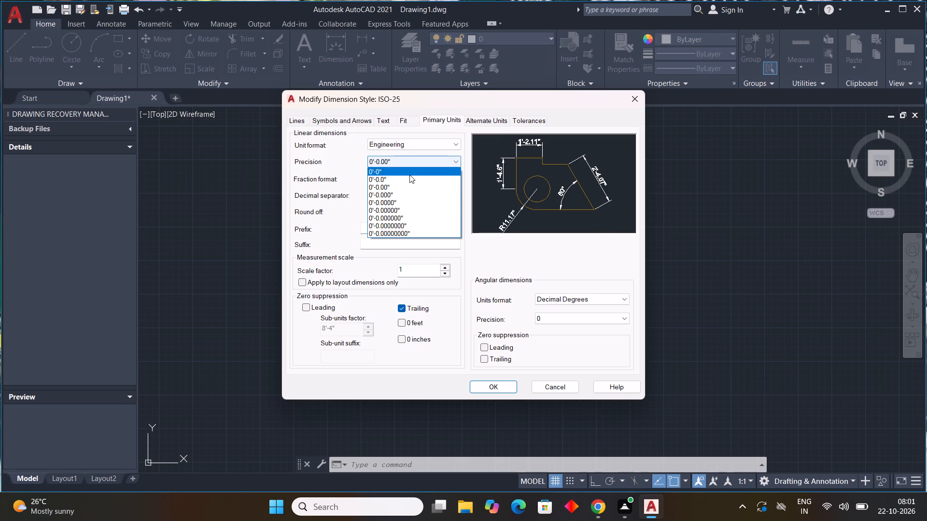
left_click(410, 179)
left_click_drag(421, 216, 156, 173)
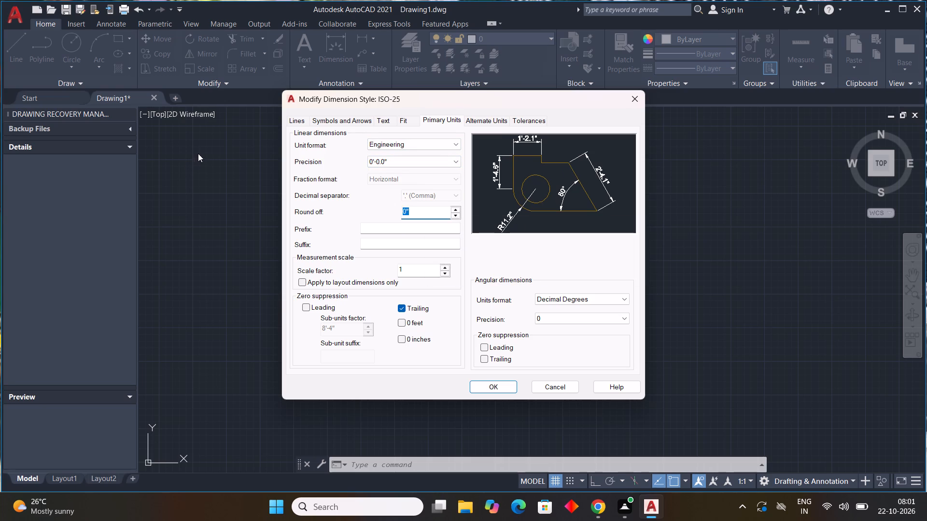
key("9")
key("shift+quotedbl")
key("Return")
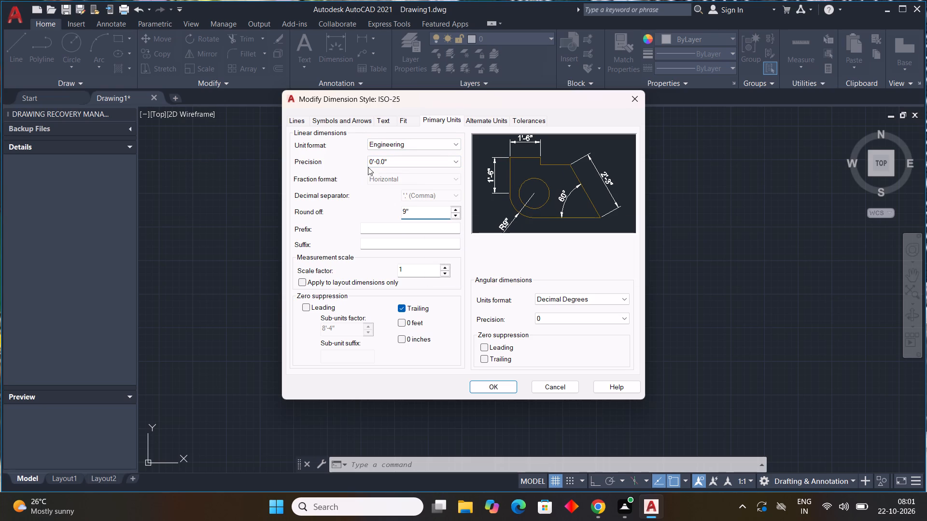
Set the ISO-25 dimension style's text height to 9".
left_click(384, 121)
left_click_drag(438, 206, 21, 115)
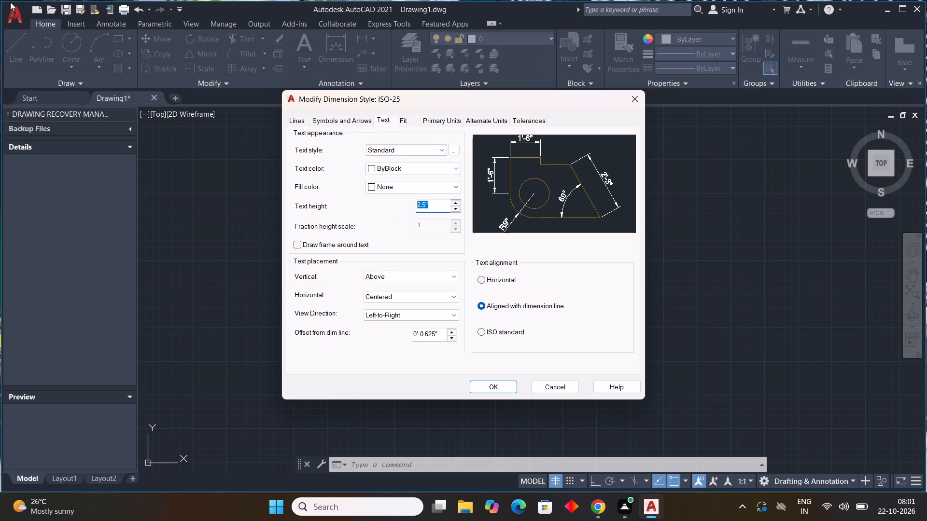
key("9")
key("shift+quotedbl")
key("Return")
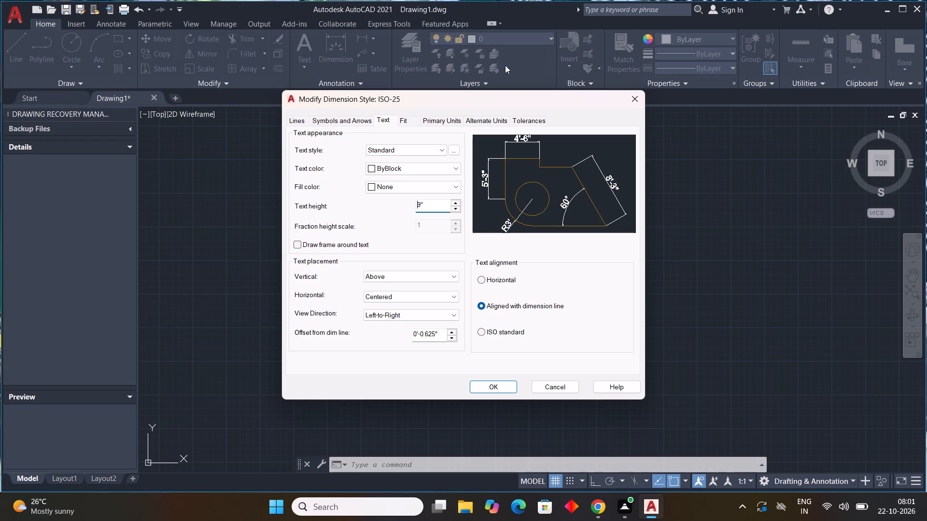
Set the ISO-25 dimension style's arrow size to 9" and accept the style modifications.
left_click(351, 118)
key("F3")
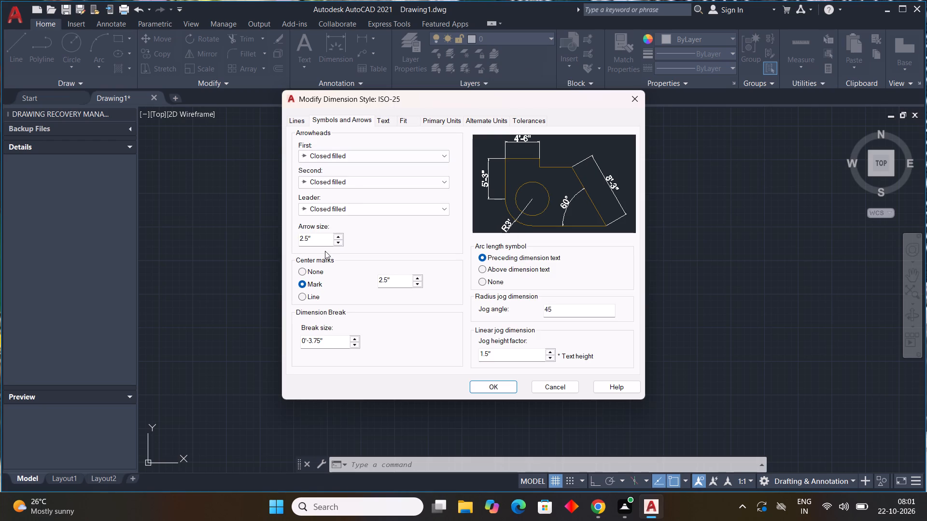
left_click_drag(325, 235, 279, 226)
key("9")
key("shift+quotedbl")
key("Return")
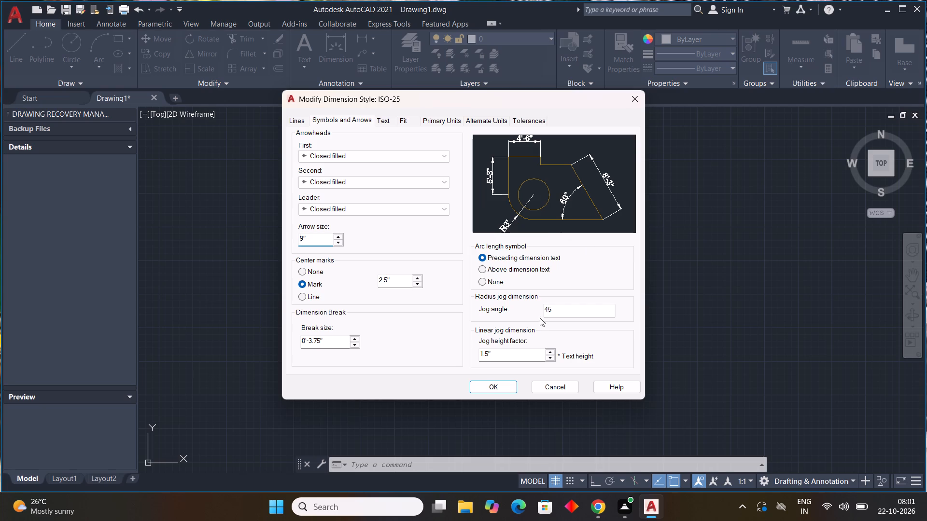
double_click(502, 392)
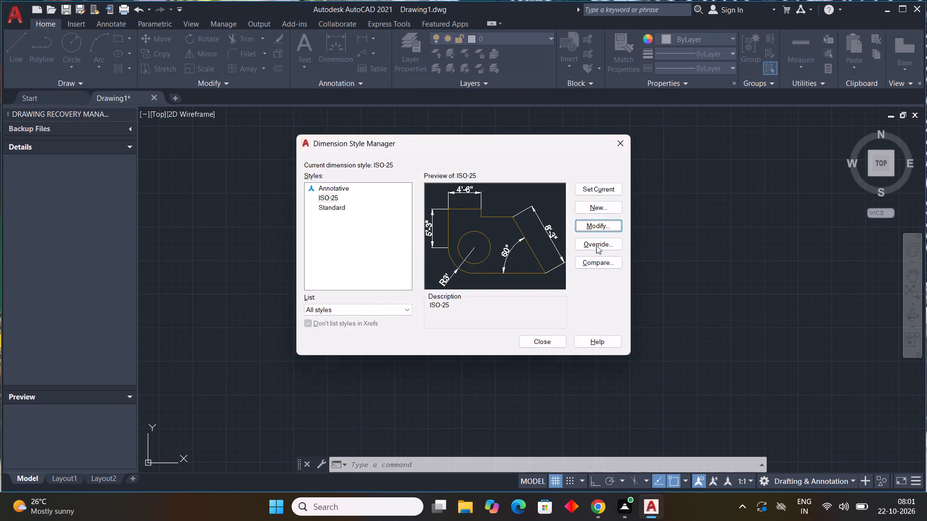
Make ISO-25 the current dimension style and close the Dimension Style Manager.
double_click(597, 188)
triple_click(597, 188)
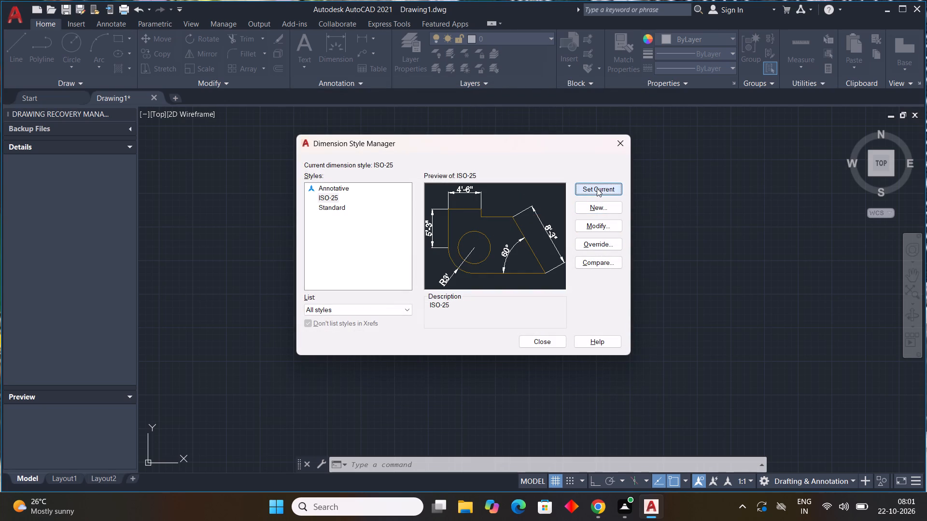
double_click(597, 188)
left_click(531, 347)
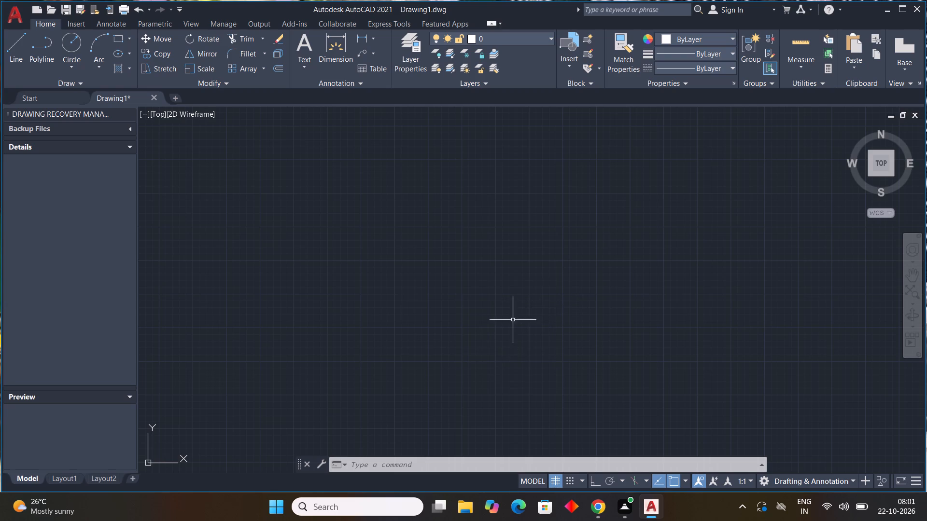
Draw a 20' horizontal line to the right from a free start point with Ortho on.
type("l")
key("space")
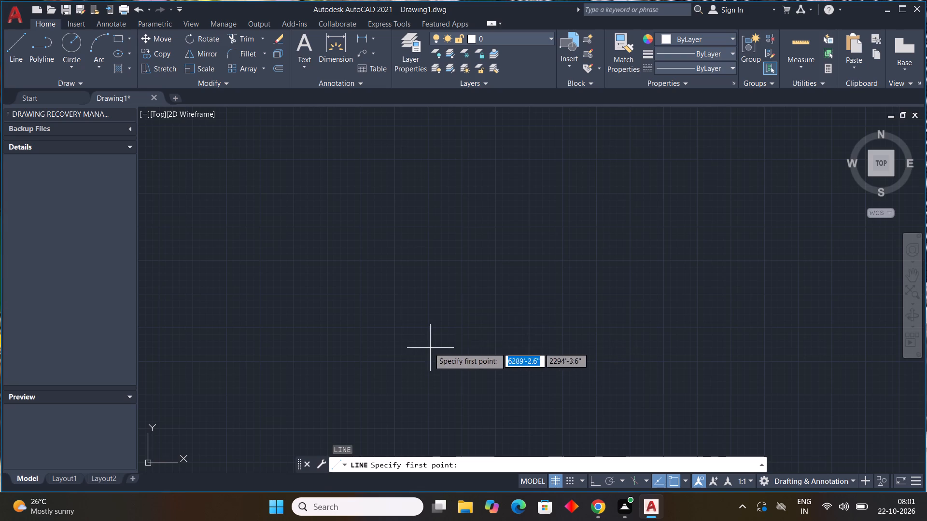
left_click_drag(384, 336, 402, 340)
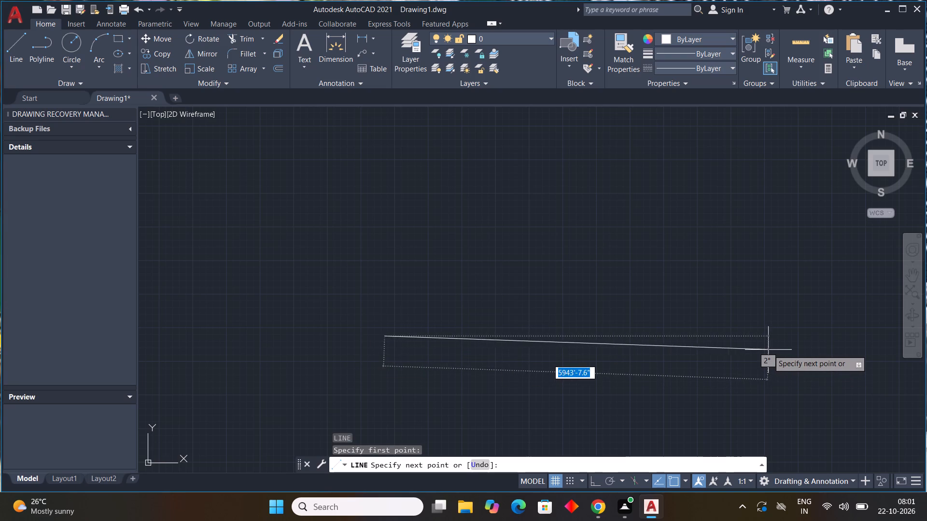
key("F8")
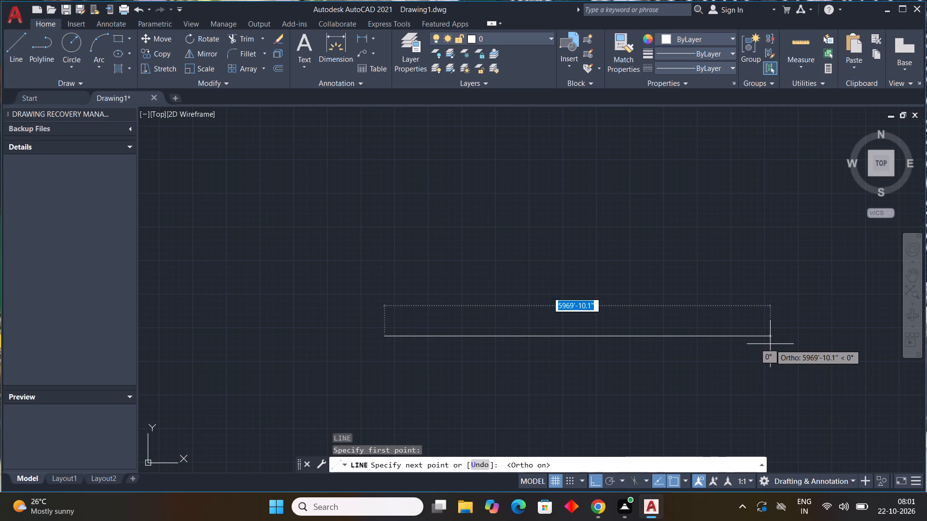
type("20")
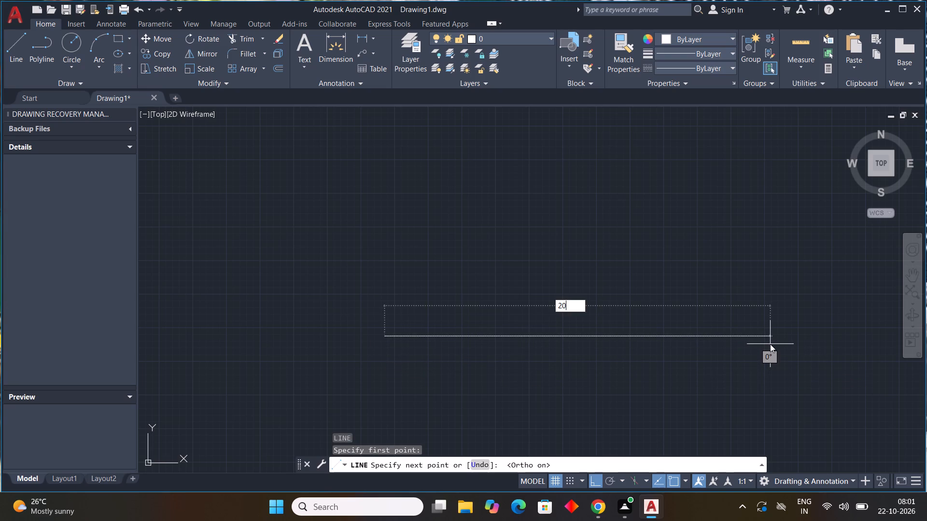
key("apostrophe")
key("Return")
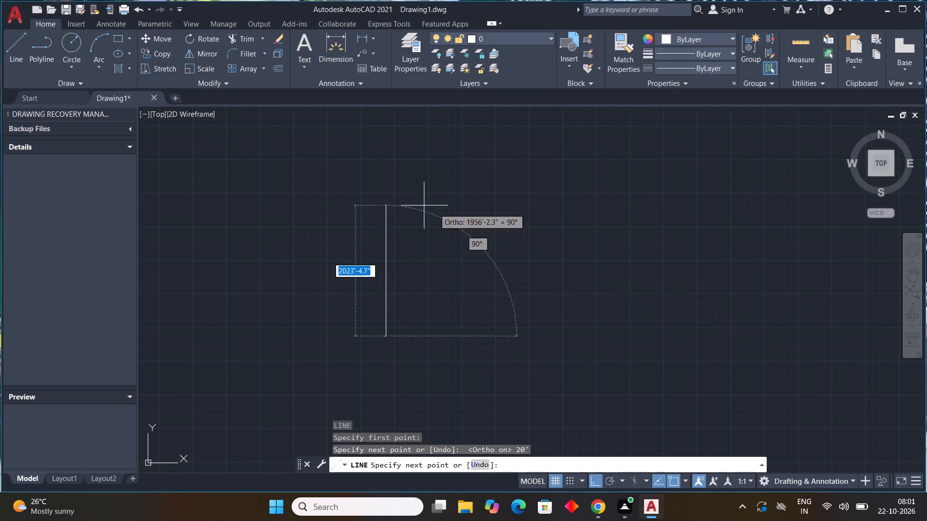
Continue the line 40' vertically upward from the right end of the 20' segment.
middle_click_drag(413, 201, 509, 232)
scroll(511, 234, "up", 3)
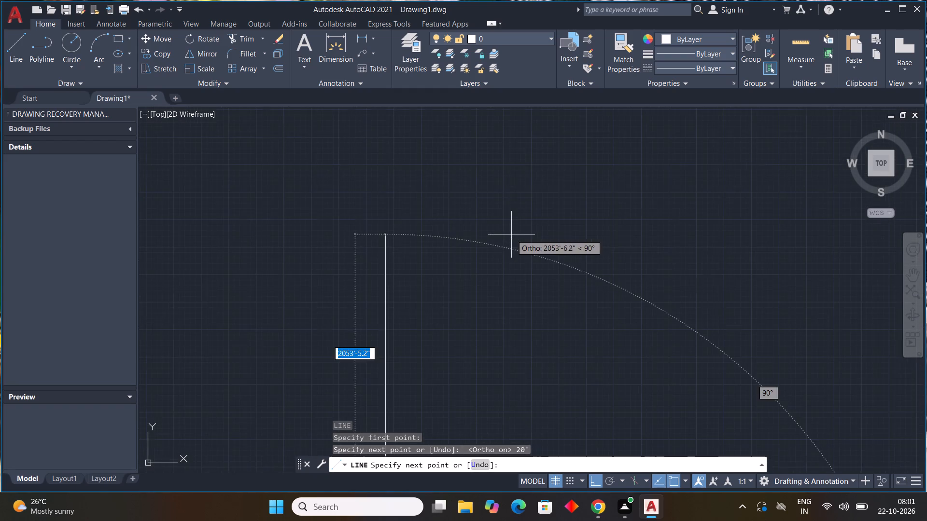
middle_click_drag(511, 234, 767, 50)
scroll(752, 162, "down", 2)
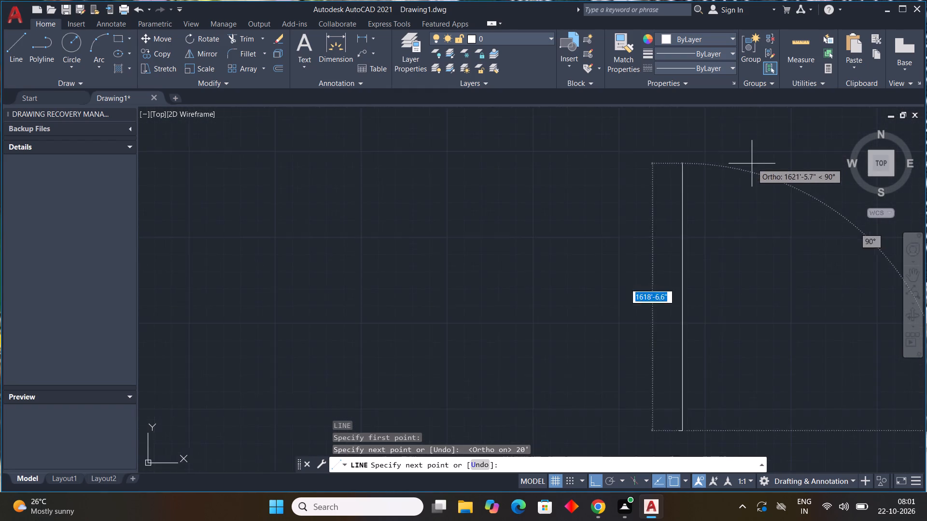
scroll(752, 164, "down", 1)
scroll(757, 206, "up", 1)
middle_click_drag(757, 206, 661, 108)
scroll(669, 172, "up", 3)
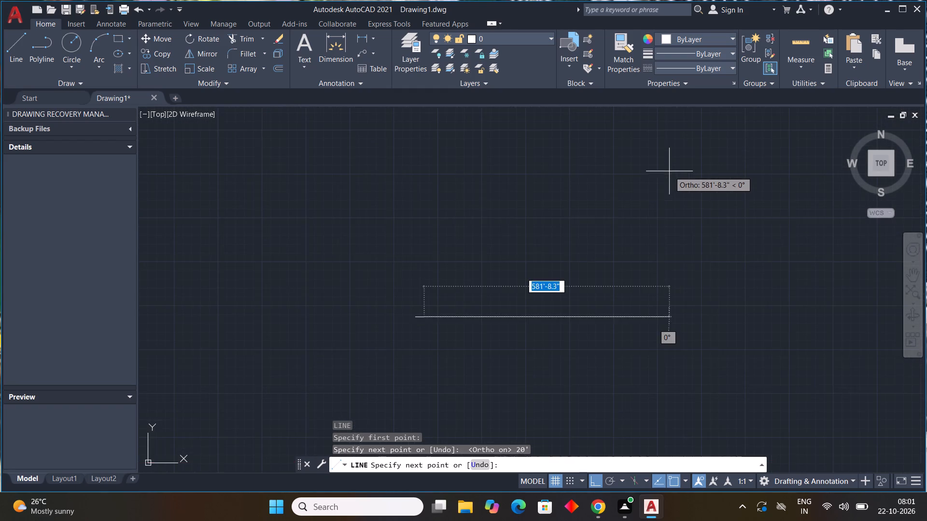
middle_click_drag(669, 170, 898, 177)
scroll(898, 177, "up", 1)
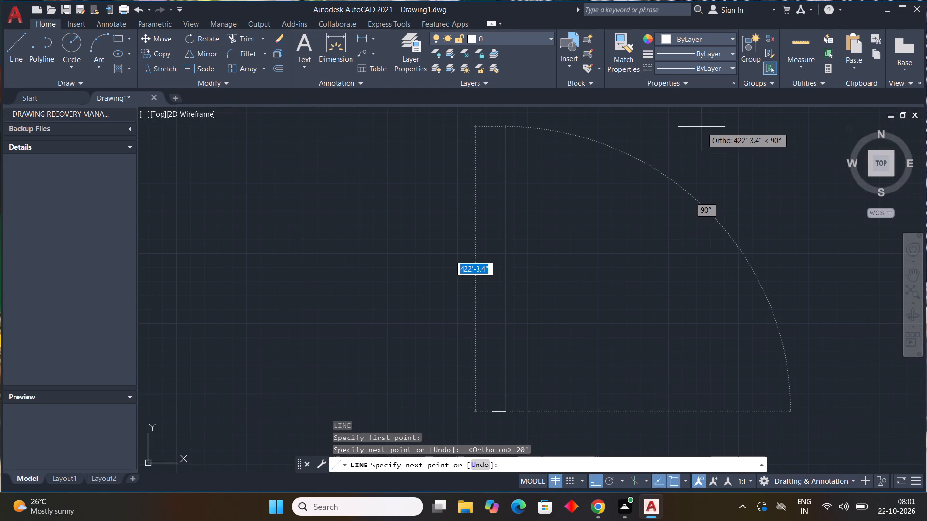
type("40")
key("apostrophe")
key("Return")
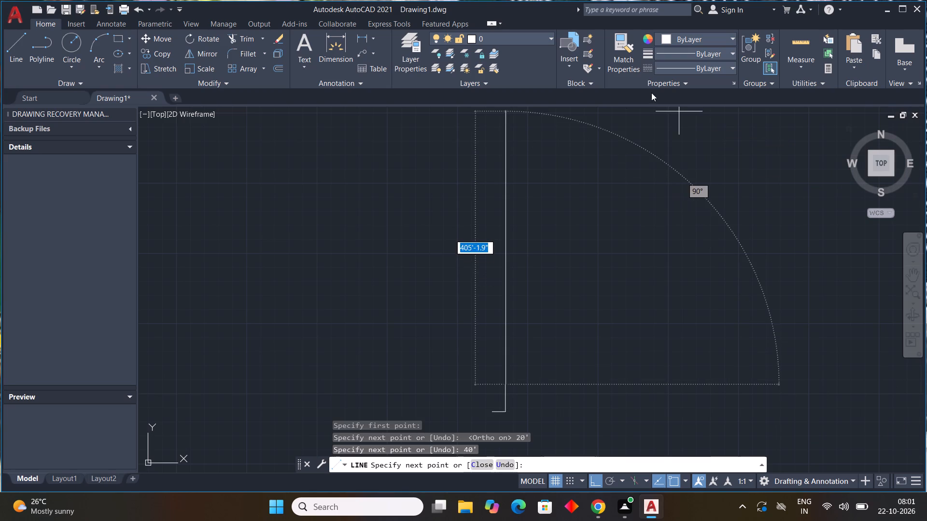
Continue the outline with a 20' horizontal line to the left from the upper end of the 40' side.
scroll(359, 238, "down", 1)
middle_click_drag(427, 312, 503, 189)
middle_click(503, 189)
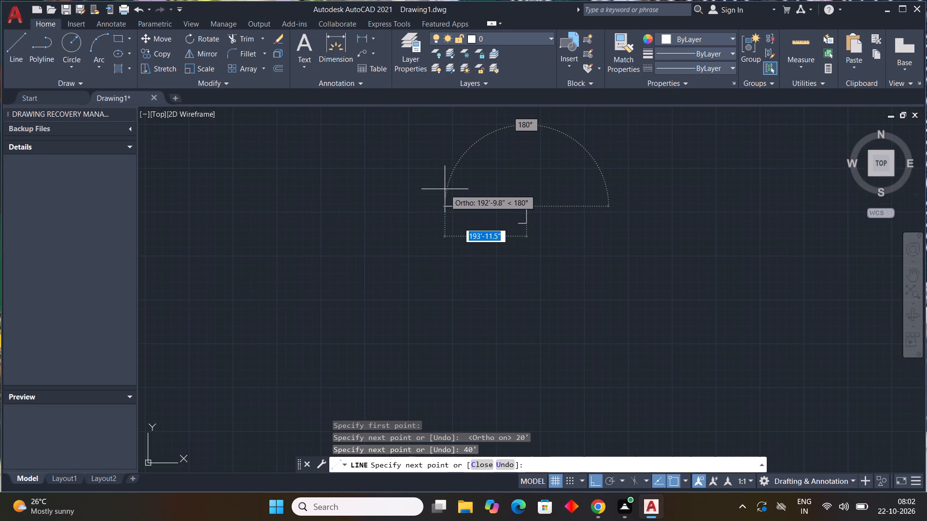
type("20")
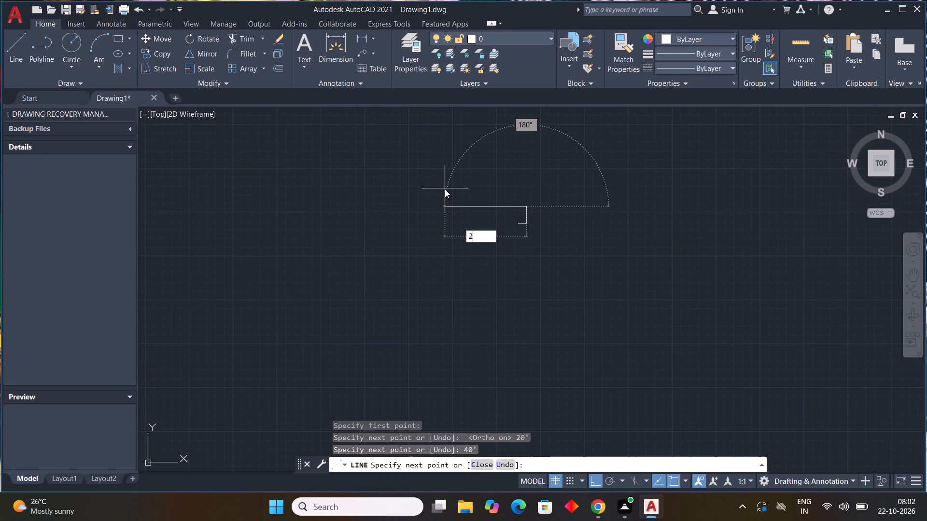
key("apostrophe")
key("Return")
Close the 20' by 40' rectangle with a vertical line down to the outline's start point and end the Line command.
scroll(534, 238, "up", 2)
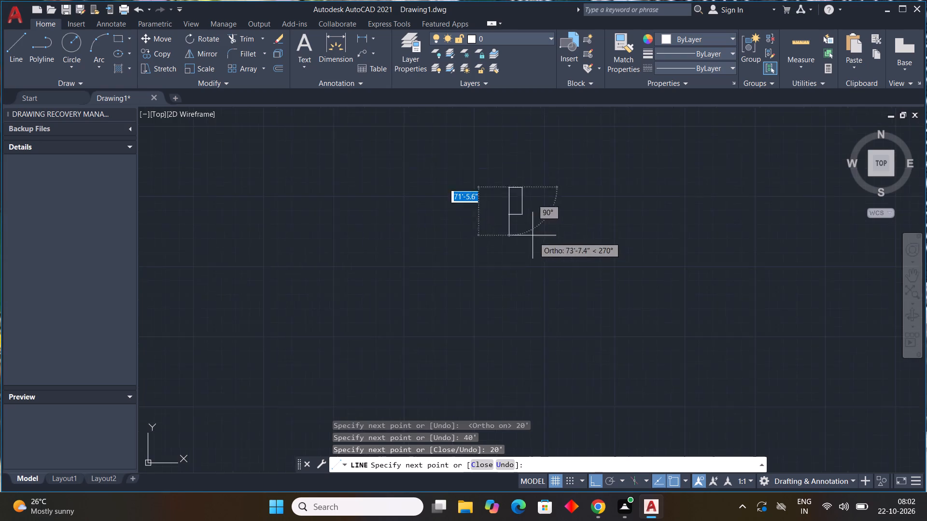
scroll(532, 233, "up", 2)
middle_click_drag(528, 227, 562, 409)
scroll(445, 328, "up", 1)
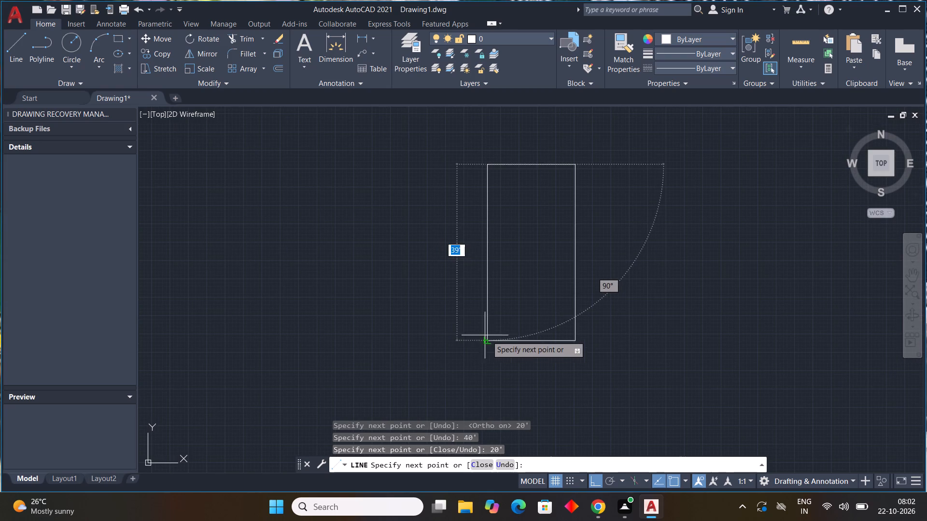
left_click(486, 343)
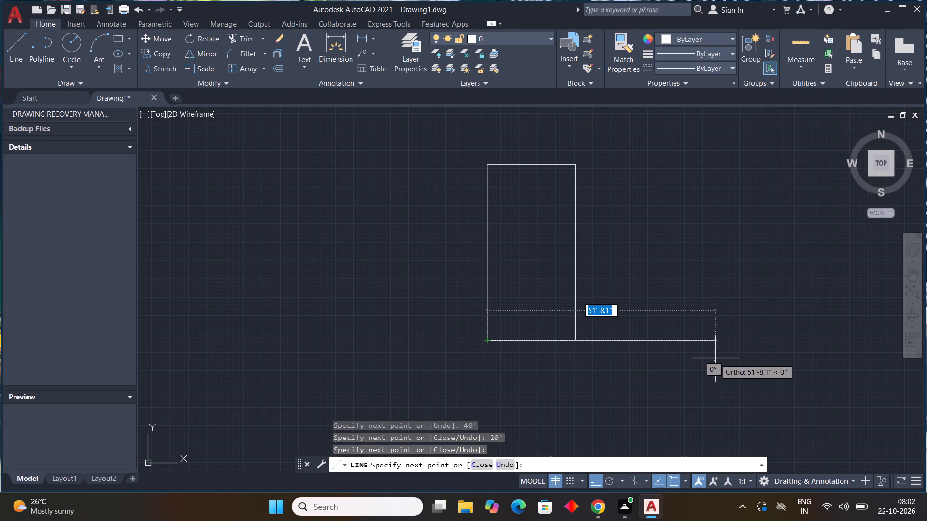
key("Escape")
key("Escape")
key("Escape")
key("Escape")
middle_click_drag(527, 272, 541, 314)
scroll(542, 312, "up", 1)
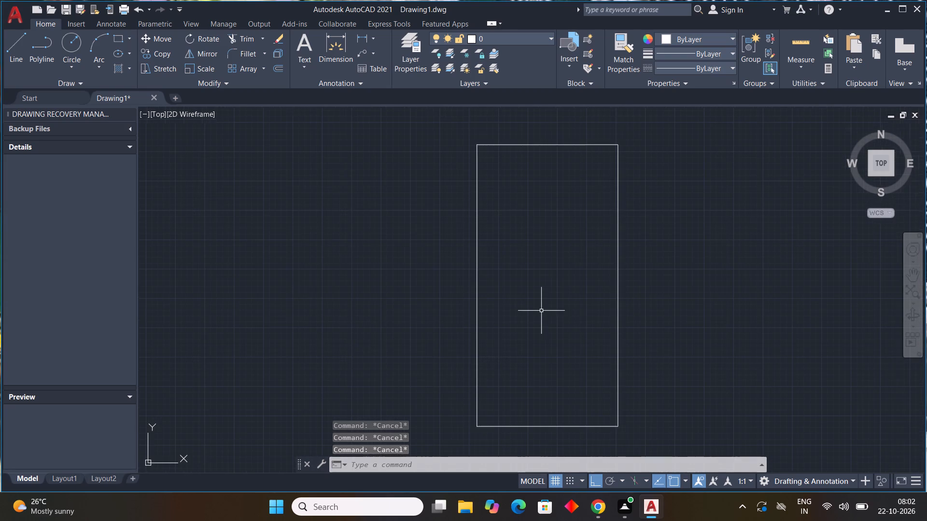
middle_click_drag(541, 310, 531, 290)
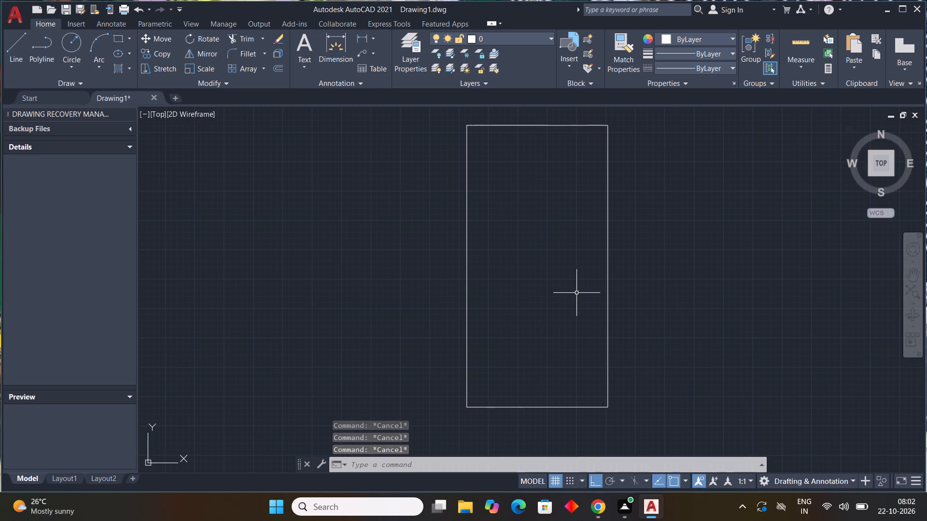
key("Escape")
key("Escape")
key("Escape")
key("Escape")
key("Escape")
key("Escape")
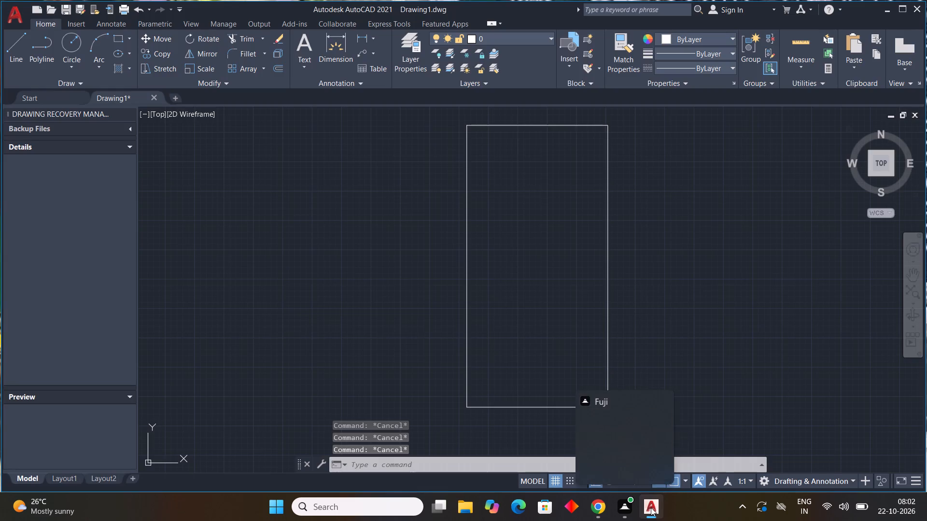
Offset the rectangle's left and top sides 9" inward.
left_click(666, 461)
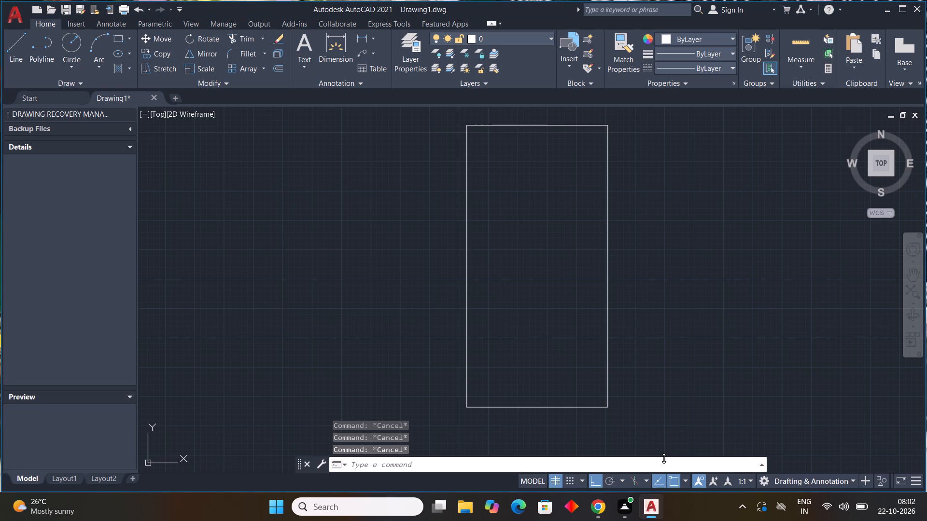
type("off")
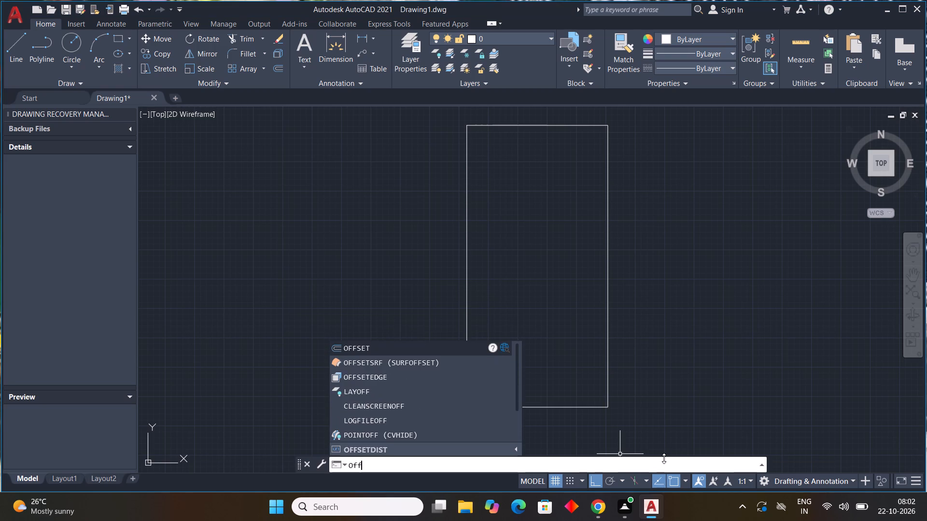
key("space")
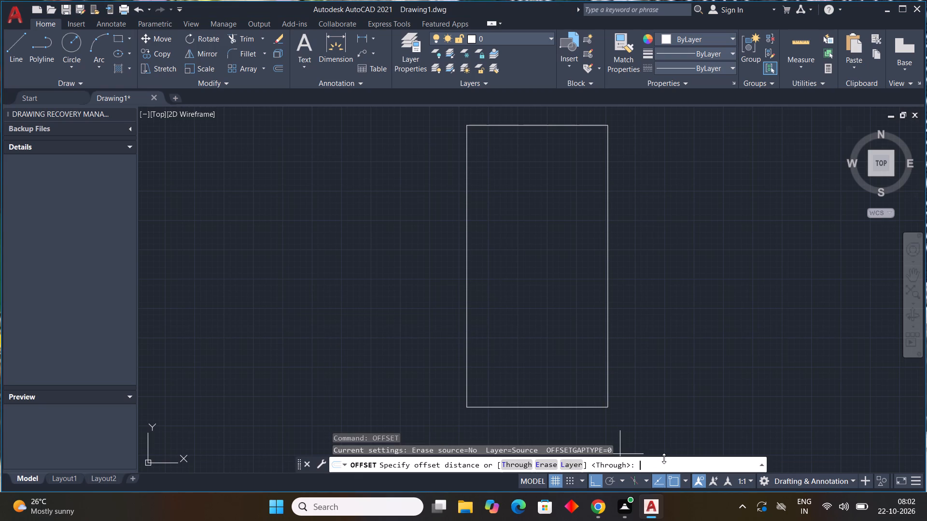
key("9")
key("shift+quotedbl")
key("Return")
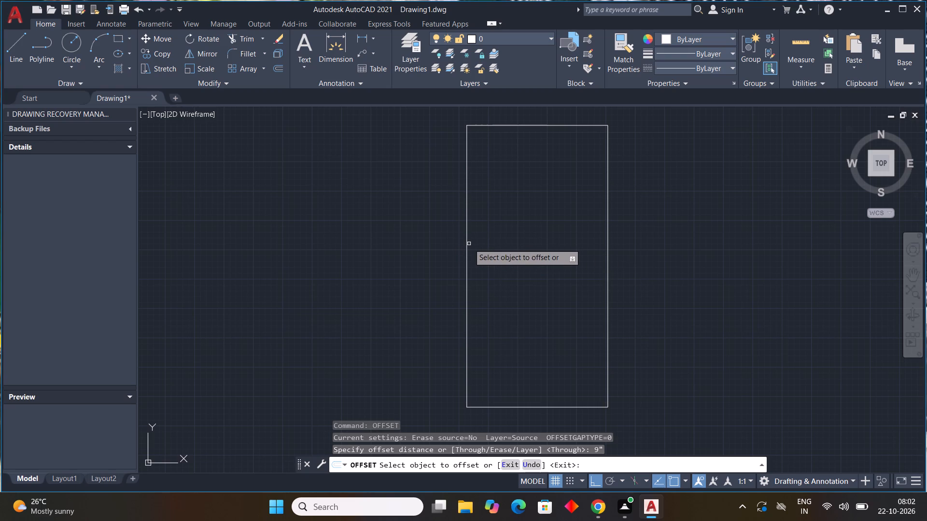
left_click_drag(466, 240, 474, 239)
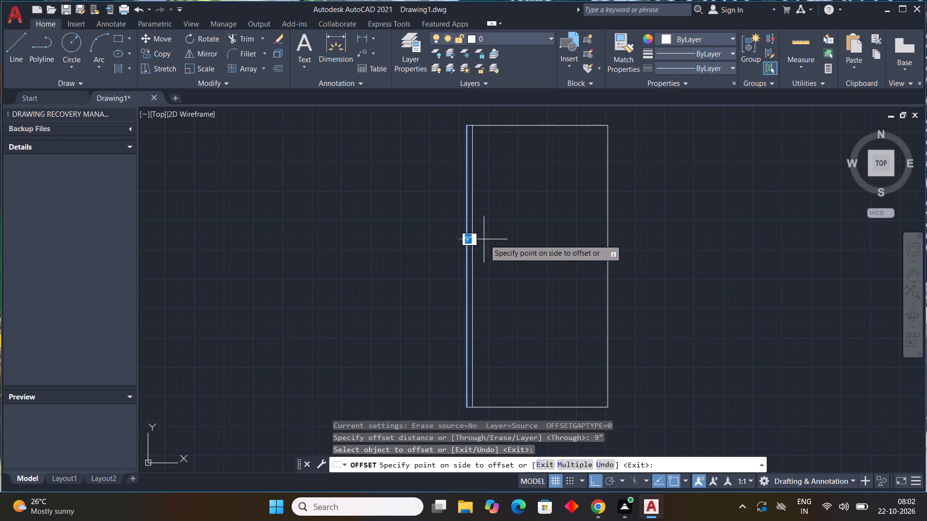
left_click(489, 240)
left_click_drag(517, 123, 518, 136)
left_click(522, 160)
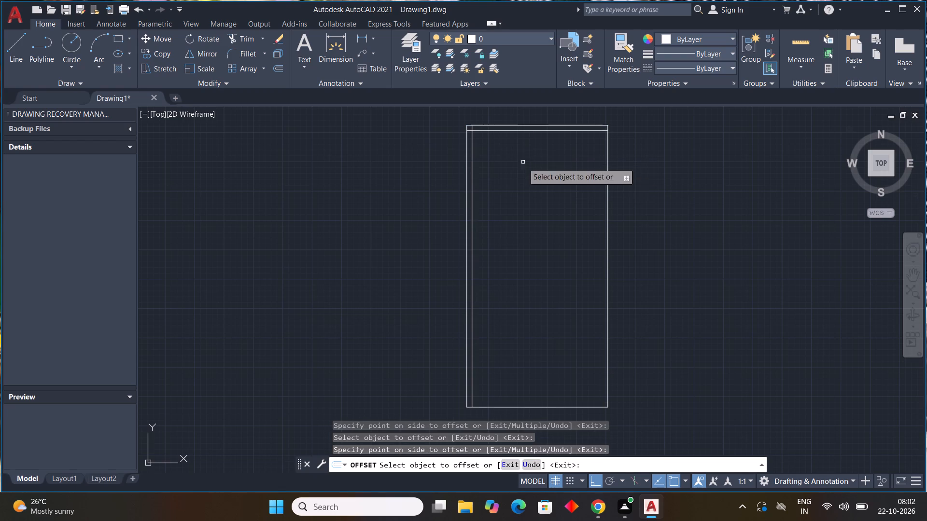
Offset the rectangle's right and bottom sides inward by the same 9" distance and end the Offset command.
left_click(607, 210)
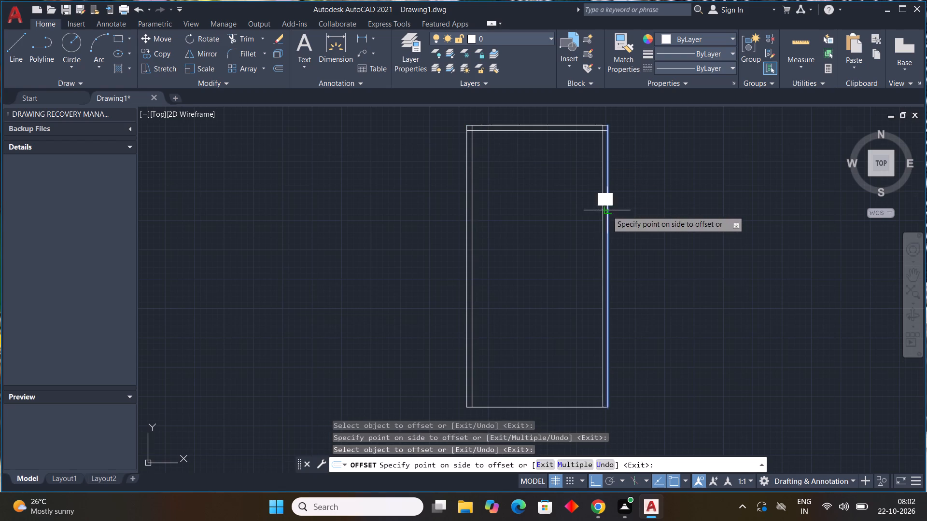
left_click(536, 205)
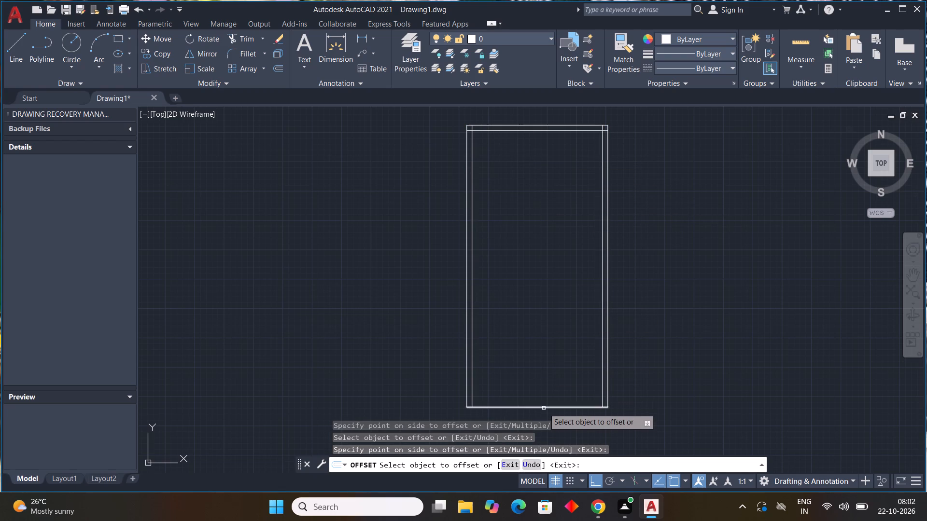
left_click(544, 408)
left_click(541, 391)
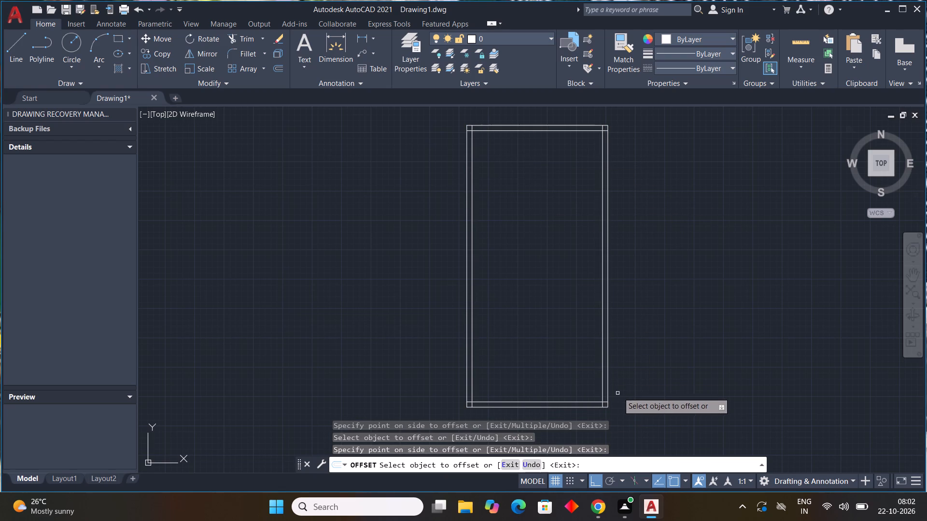
key("Escape")
key("Escape")
key("Escape")
key("Escape")
key("Escape")
key("Escape")
key("Escape")
key("Escape")
key("Escape")
key("Escape")
key("Escape")
key("Escape")
key("Escape")
key("Escape")
key("Escape")
key("Escape")
key("Escape")
key("Escape")
key("Escape")
key("Escape")
key("Escape")
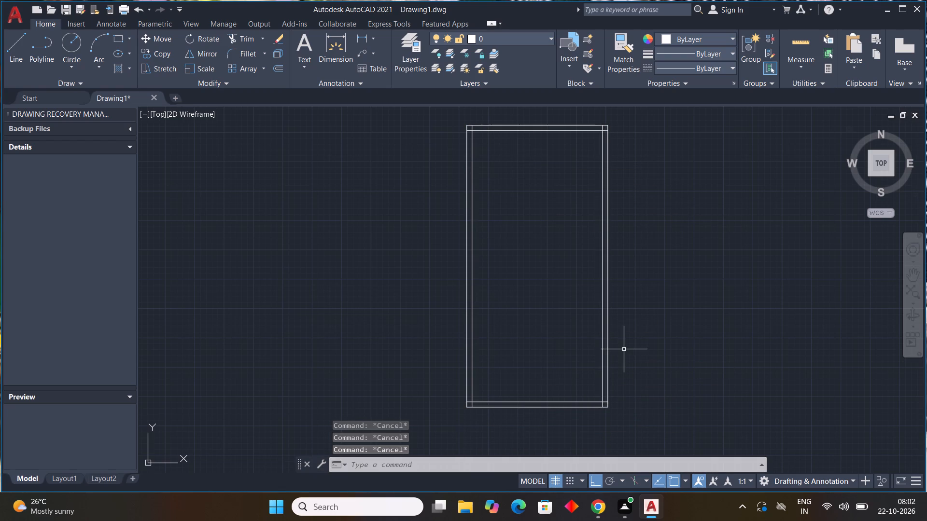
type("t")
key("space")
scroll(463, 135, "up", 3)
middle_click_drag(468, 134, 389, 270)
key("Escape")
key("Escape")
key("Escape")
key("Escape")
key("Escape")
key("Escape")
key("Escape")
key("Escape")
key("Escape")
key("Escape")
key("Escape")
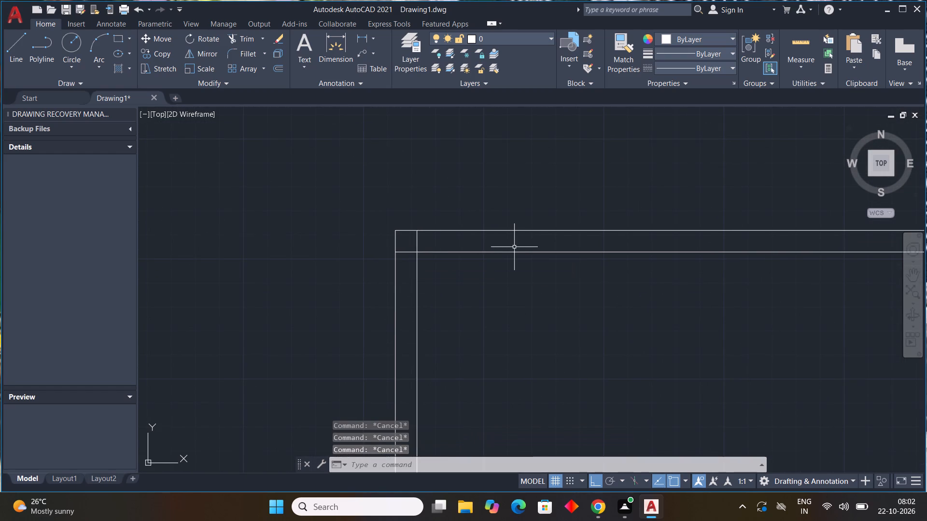
Trim the overlapping ends of the inner wall lines at the rectangle's upper-left corner.
type("tr")
key("space")
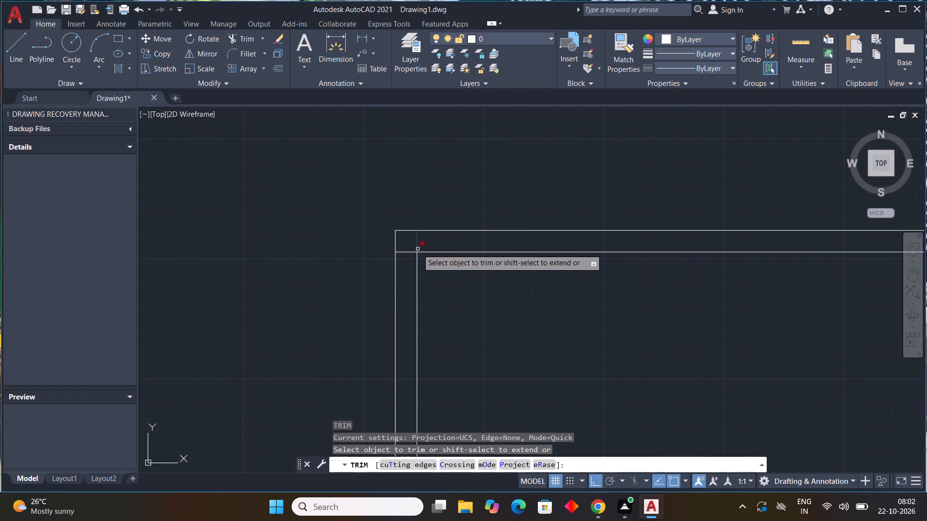
scroll(416, 249, "up", 2)
left_click_drag(401, 276, 434, 236)
Trim the overlapping ends of the inner wall lines at the rectangle's upper-right corner.
scroll(489, 296, "down", 2)
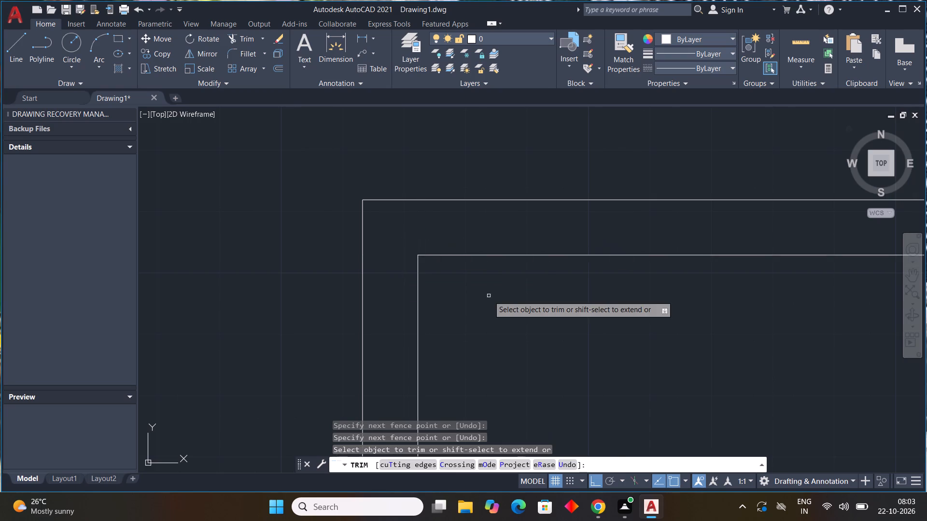
scroll(489, 296, "down", 3)
scroll(639, 308, "up", 4)
middle_click_drag(612, 288, 660, 340)
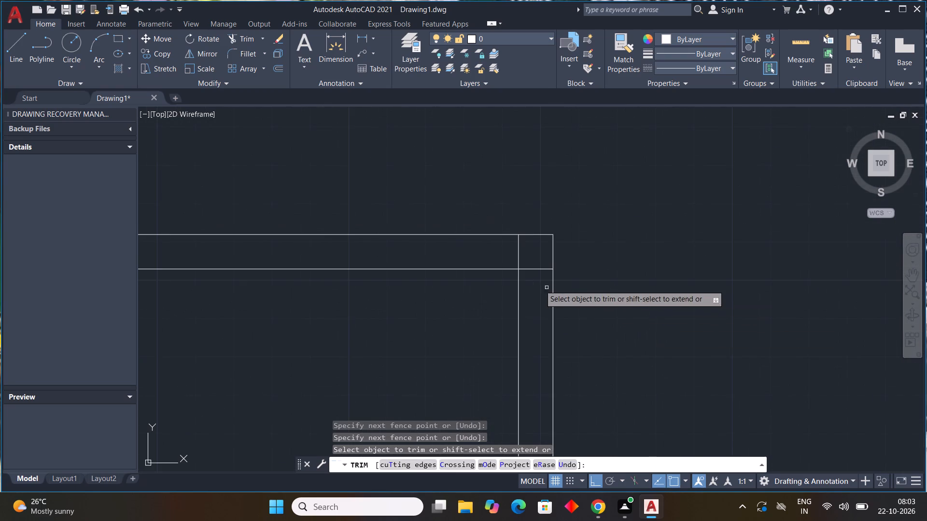
scroll(537, 280, "up", 4)
left_click_drag(537, 276, 384, 150)
Trim the overlapping ends of the inner wall lines at the rectangle's lower-right corner.
scroll(541, 248, "down", 4)
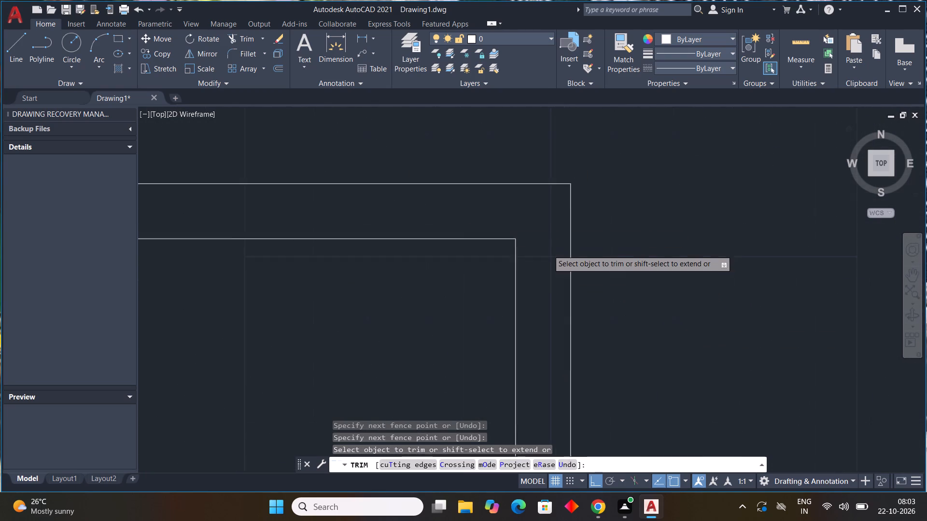
scroll(548, 250, "down", 4)
middle_click_drag(631, 354, 590, 132)
scroll(553, 359, "down", 2)
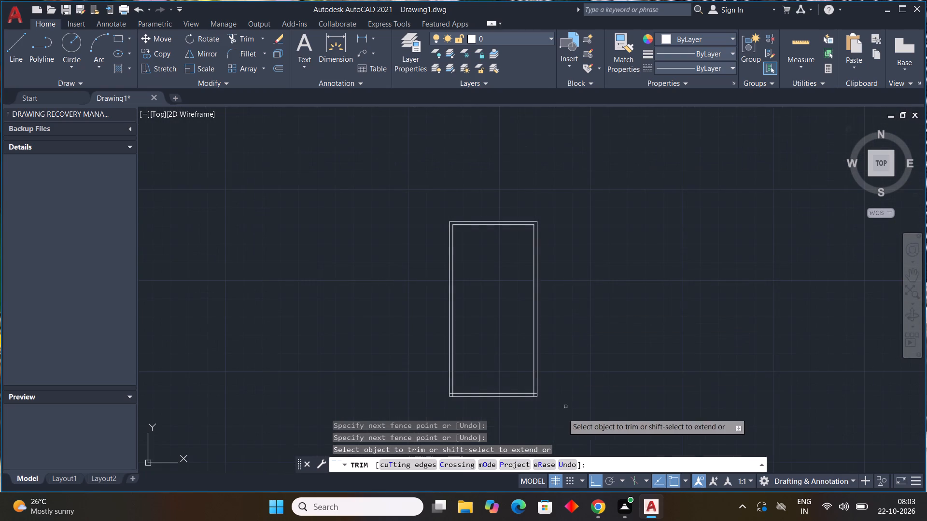
scroll(538, 402, "up", 6)
middle_click_drag(537, 397, 692, 382)
scroll(537, 397, "up", 1)
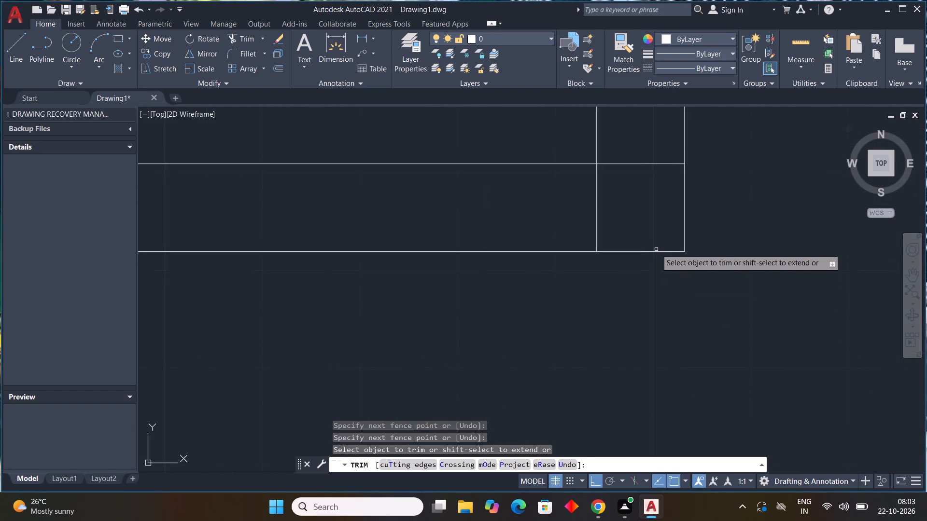
scroll(656, 248, "up", 2)
middle_click_drag(637, 183, 631, 327)
scroll(637, 183, "down", 1)
left_click_drag(620, 218, 562, 300)
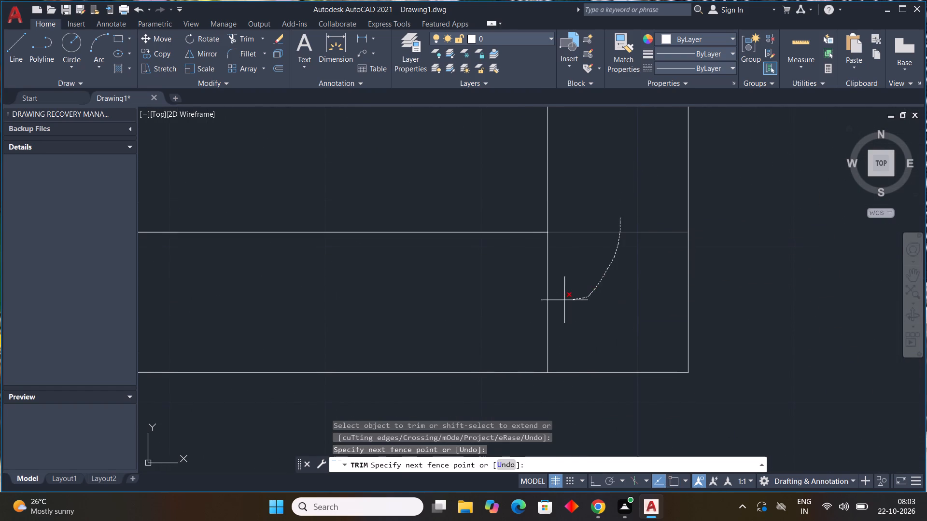
left_click_drag(562, 300, 505, 303)
Trim the overlapping ends of the inner wall lines at the rectangle's lower-left corner and end the Trim command.
scroll(697, 335, "down", 5)
scroll(463, 328, "down", 2)
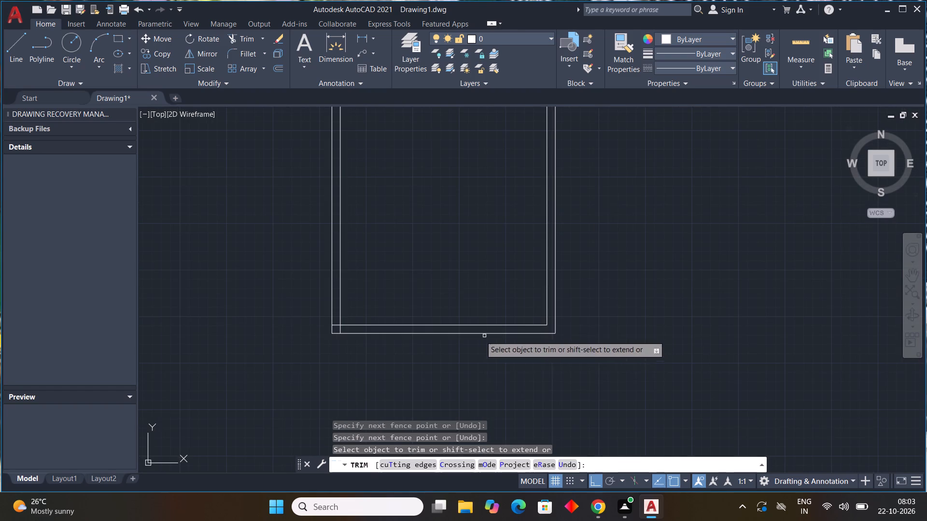
middle_click_drag(423, 380, 607, 370)
scroll(528, 320, "up", 4)
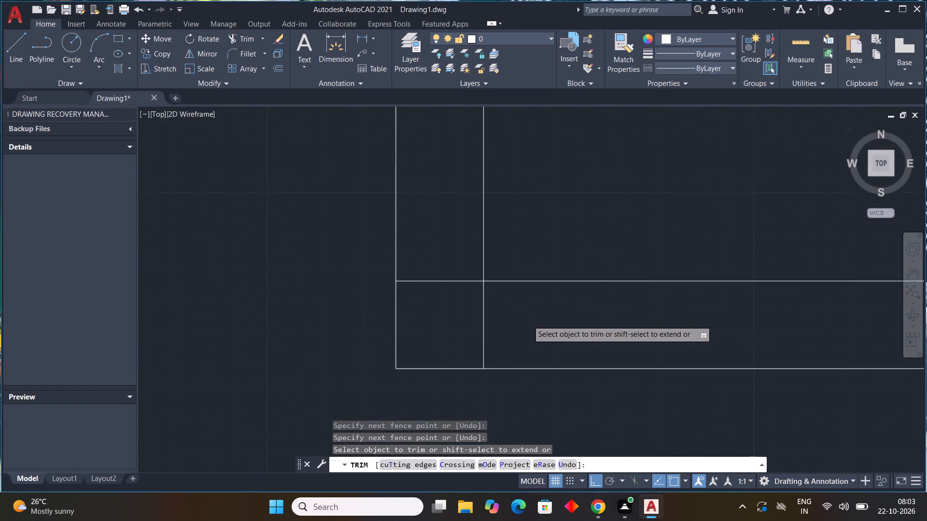
scroll(528, 320, "up", 1)
left_click_drag(436, 264, 534, 325)
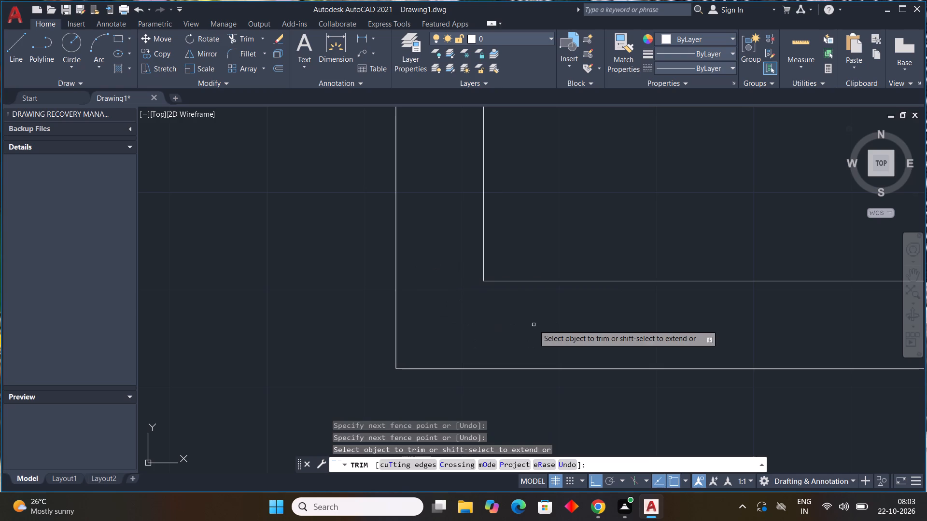
key("Escape")
key("Escape")
key("Escape")
key("Escape")
key("Escape")
key("Escape")
Offset the top inner wall line 10'10" downward into the plan.
scroll(534, 325, "down", 3)
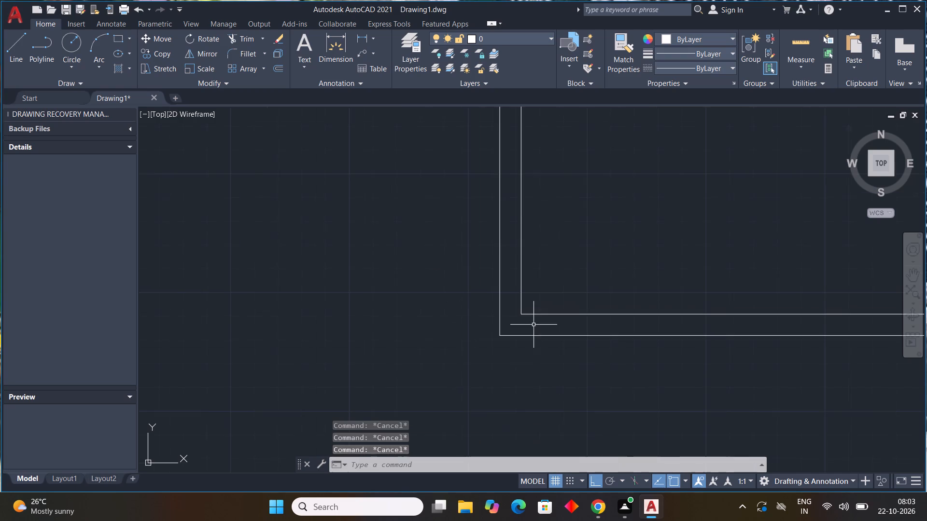
middle_click_drag(598, 289, 377, 520)
scroll(484, 353, "down", 4)
middle_click_drag(525, 274, 537, 309)
scroll(512, 269, "up", 3)
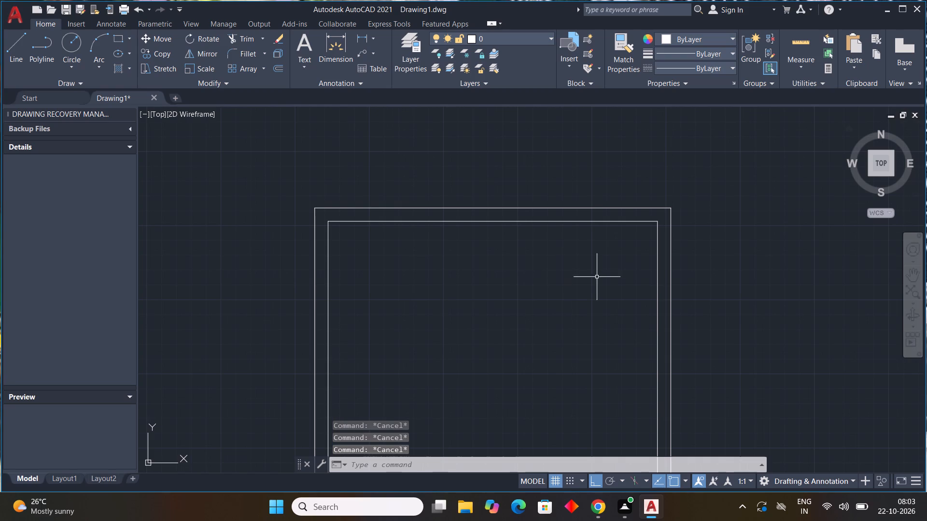
type("off")
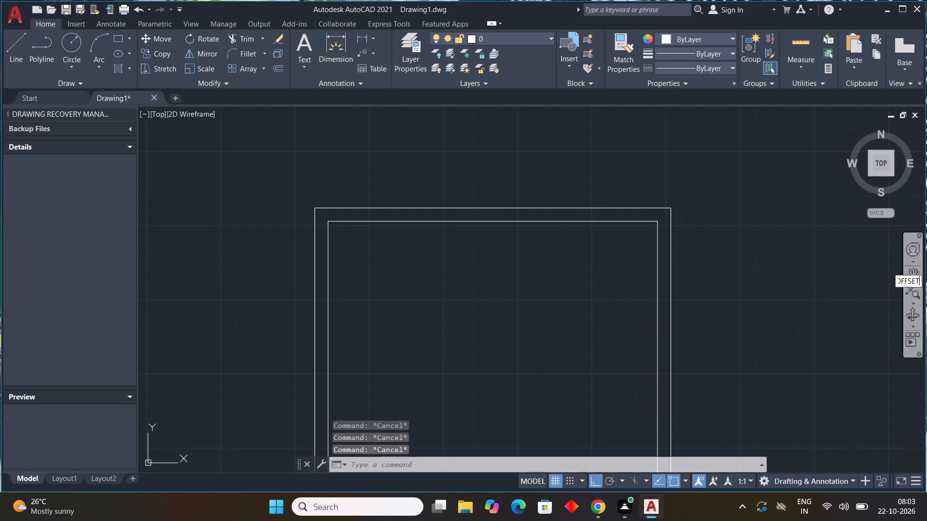
key("space")
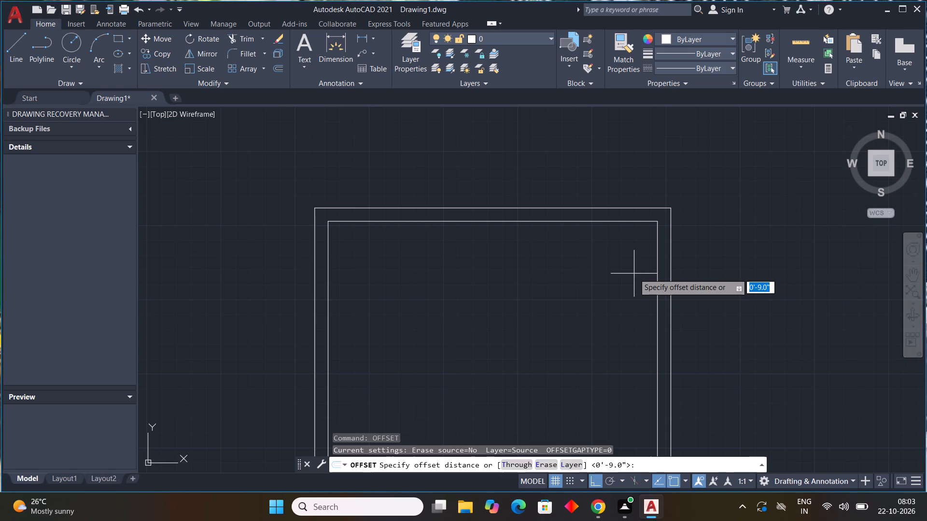
type("10")
key("apostrophe")
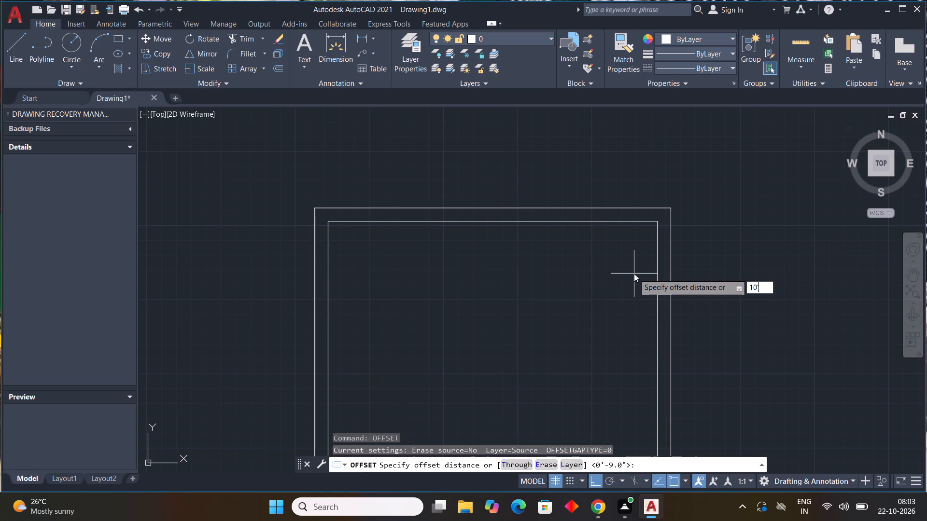
type("10")
key("shift+quotedbl")
key("Return")
left_click_drag(520, 221, 524, 226)
left_click(583, 277)
middle_click_drag(585, 279, 565, 178)
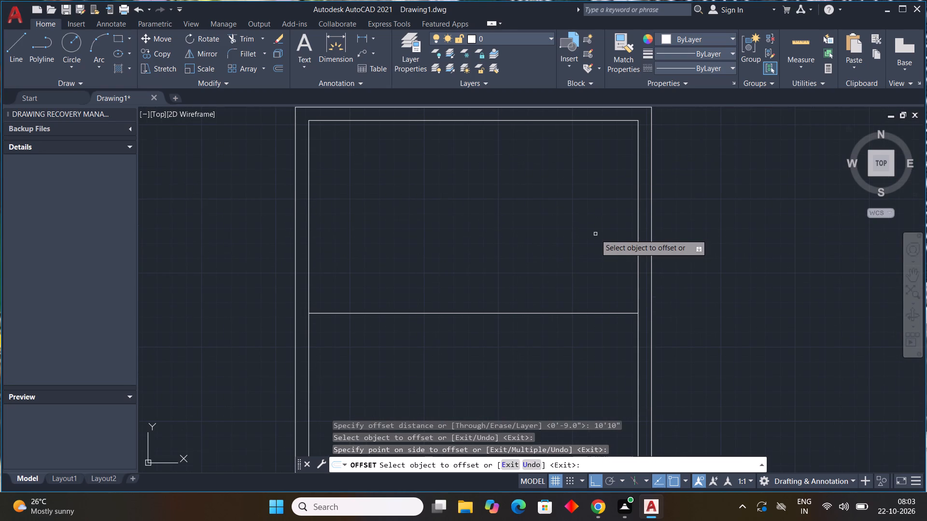
key("Escape")
Offset the new horizontal division line 4.5" downward to give the partition its thickness.
key("space")
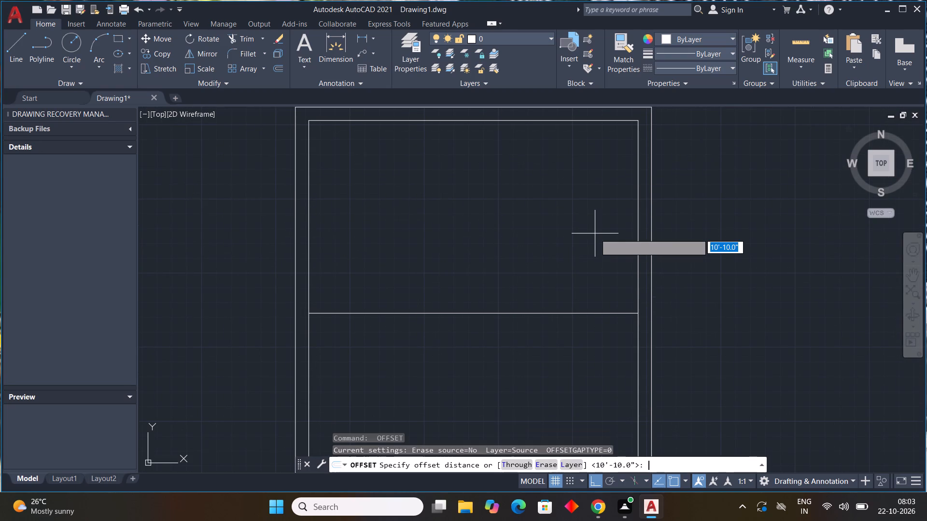
key("4")
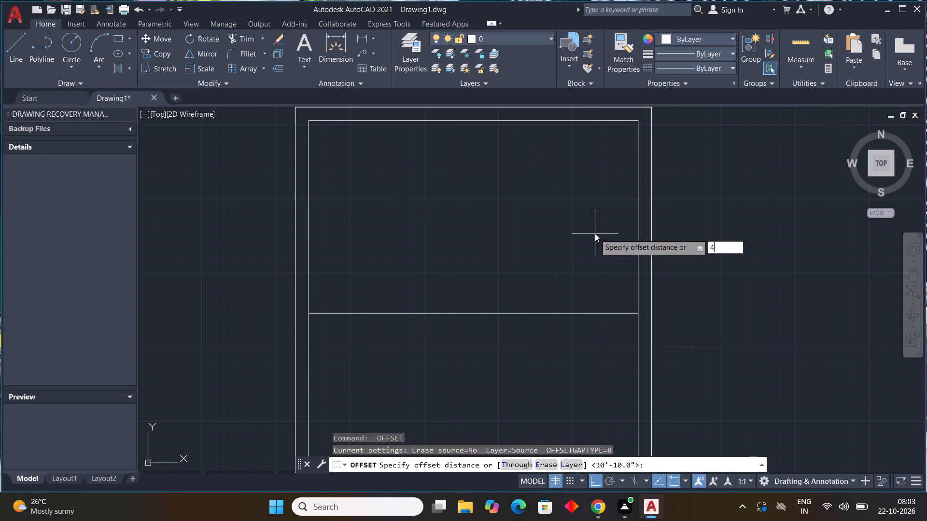
type(".5\"")
key("Return")
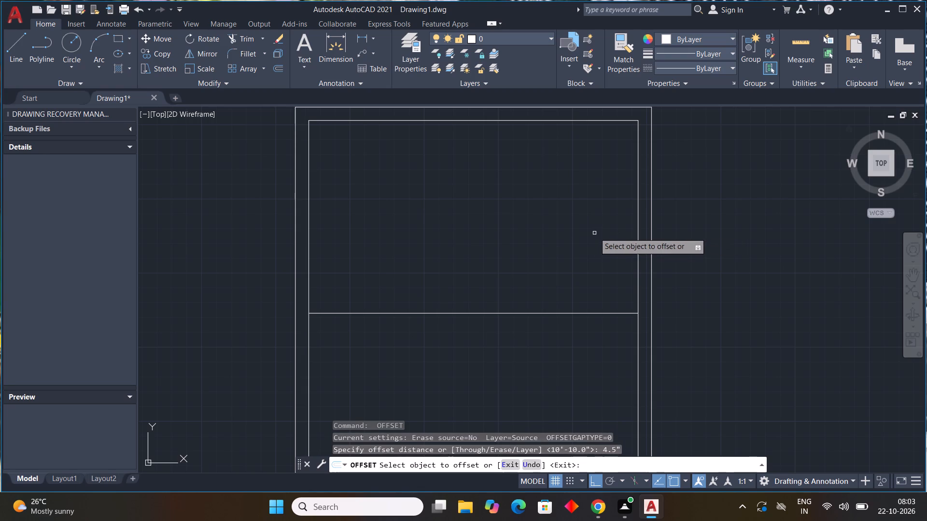
left_click(469, 313)
left_click(471, 322)
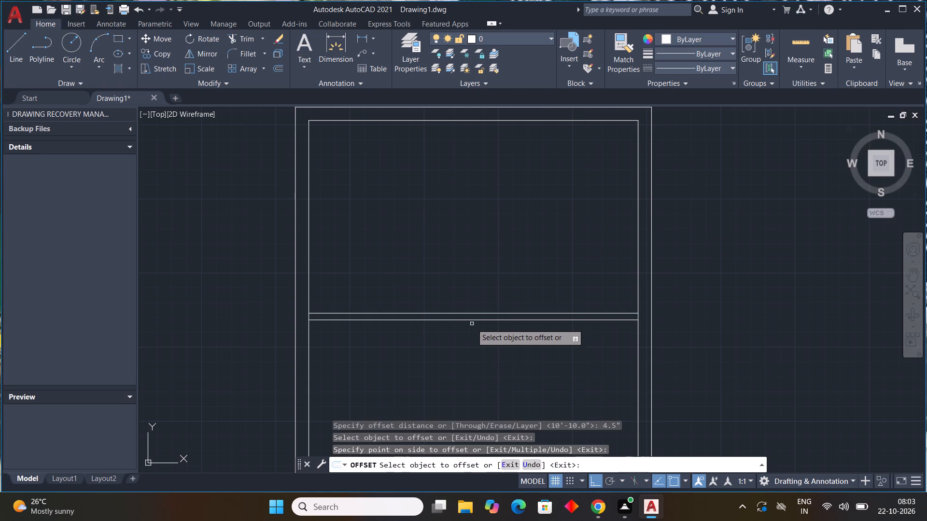
key("Escape")
key("Escape")
key("Escape")
key("Escape")
key("Escape")
key("Escape")
key("Escape")
key("Escape")
key("Escape")
key("Escape")
key("Escape")
key("Escape")
key("Escape")
key("Escape")
key("Escape")
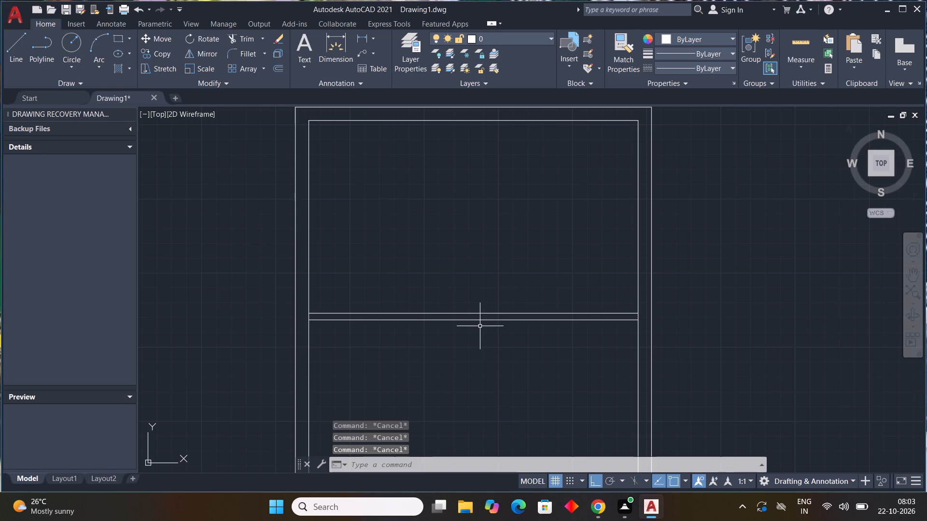
Trim the inner side-wall segments between the two horizontal partition lines at both ends of the partition.
type("tr")
key("space")
middle_click_drag(488, 363, 603, 352)
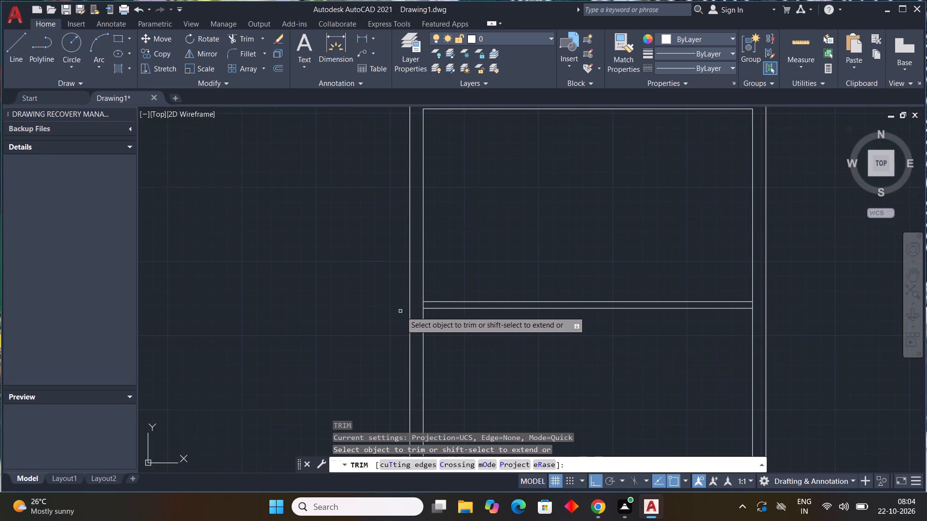
scroll(407, 309, "up", 2)
left_click(446, 302)
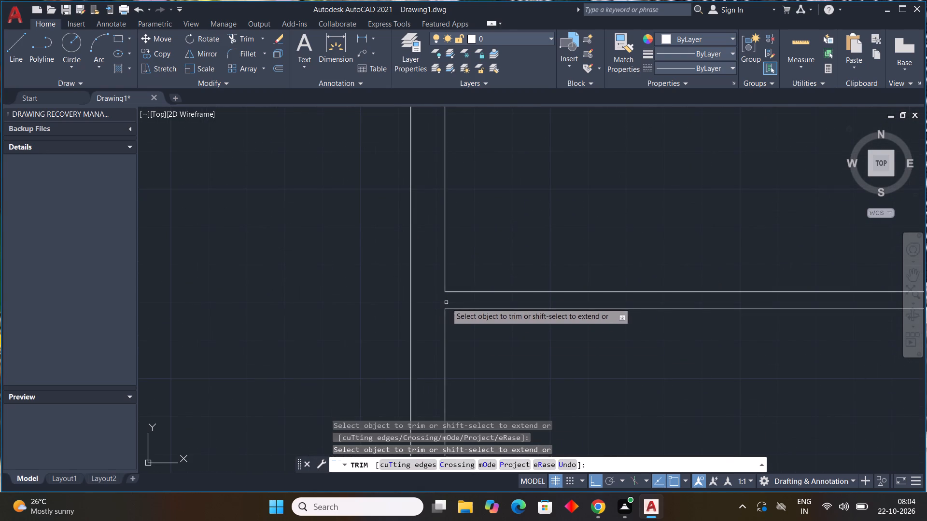
scroll(517, 363, "down", 4)
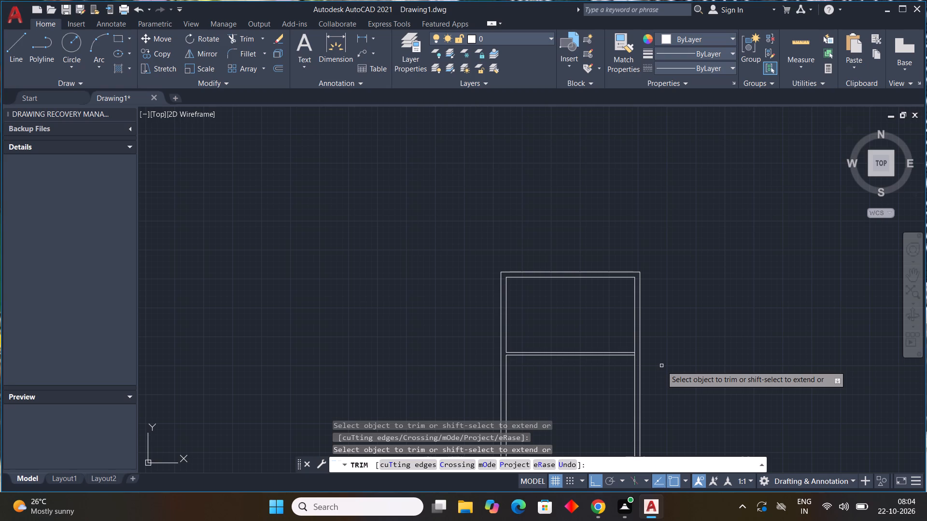
scroll(618, 366, "up", 4)
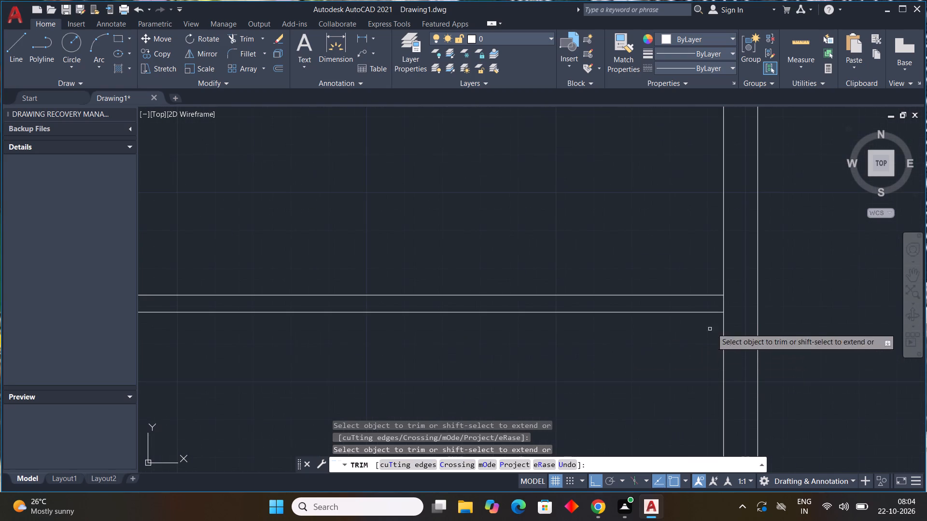
left_click(724, 305)
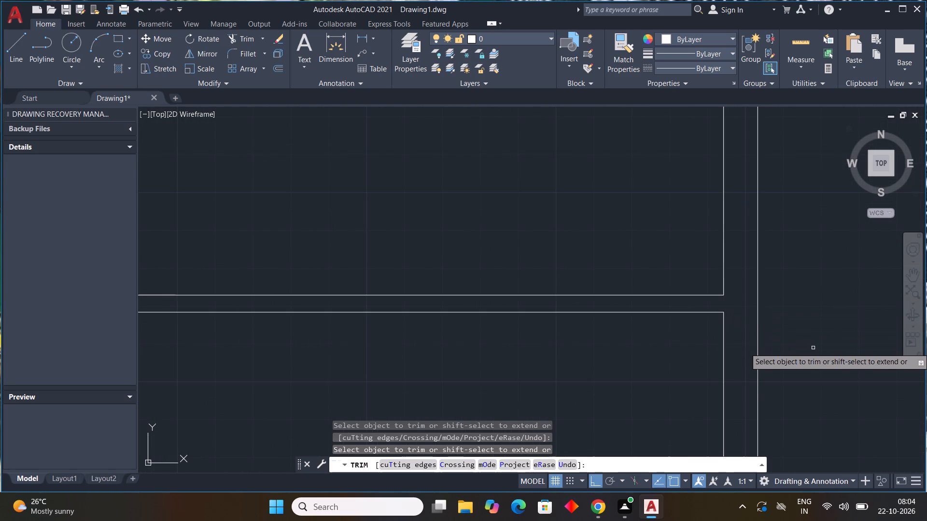
key("Escape")
key("Escape")
key("Escape")
Offset the left inner wall line of the upper room 10'0" to the right.
scroll(604, 228, "down", 5)
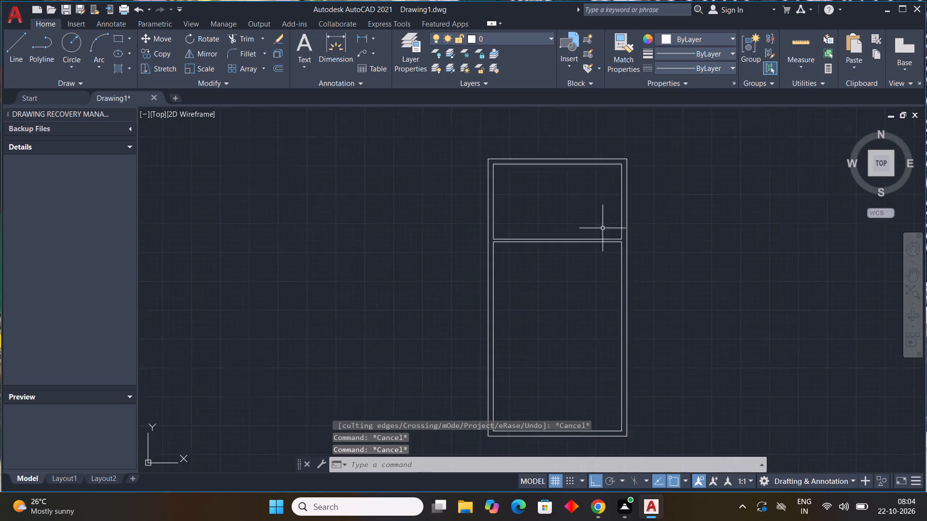
scroll(573, 218, "up", 3)
middle_click_drag(573, 218, 503, 288)
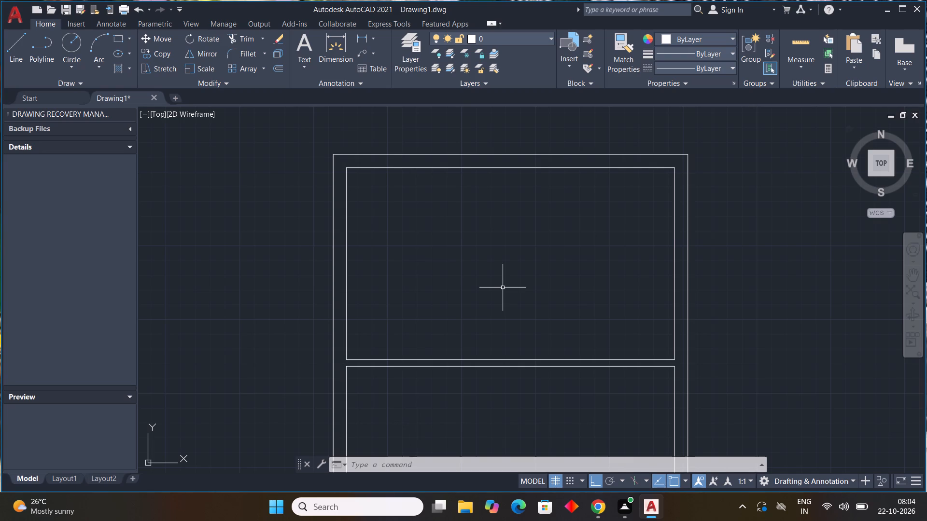
scroll(490, 230, "down", 4)
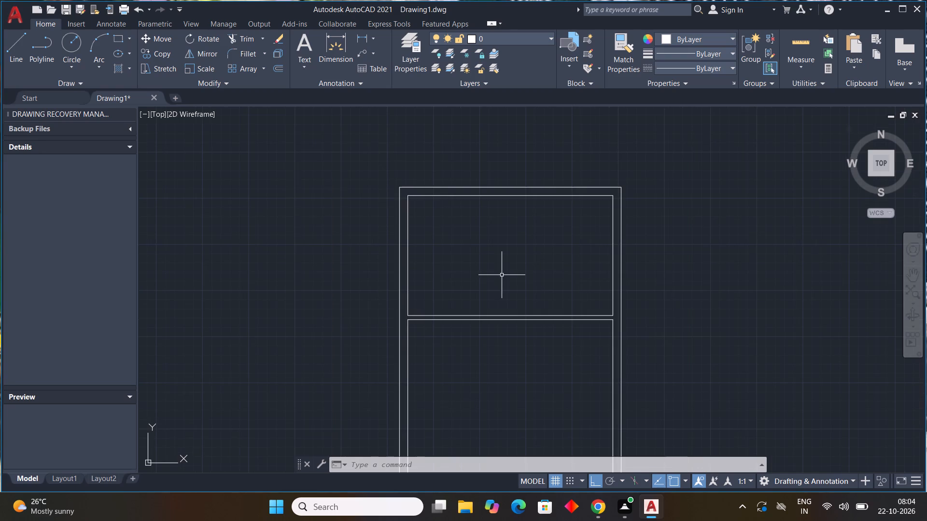
scroll(502, 274, "up", 3)
scroll(502, 274, "down", 4)
middle_click_drag(508, 274, 395, 283)
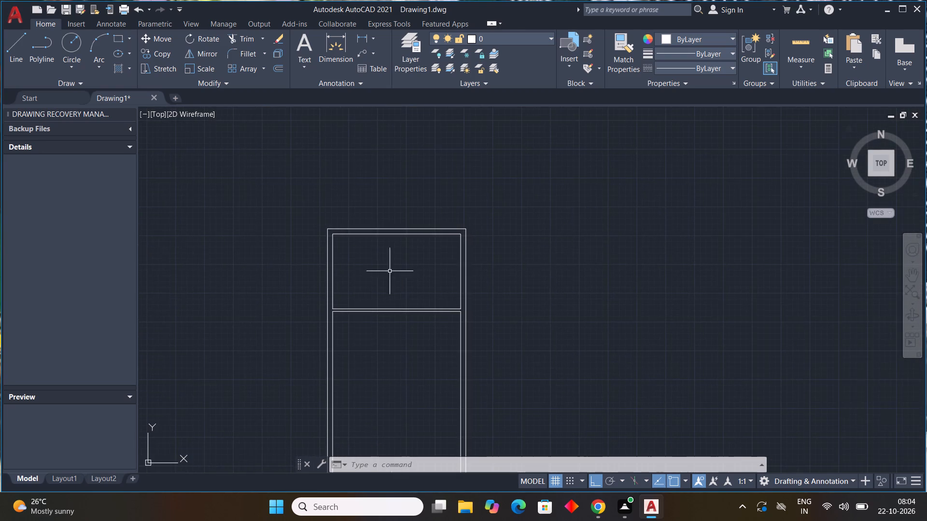
scroll(385, 263, "up", 2)
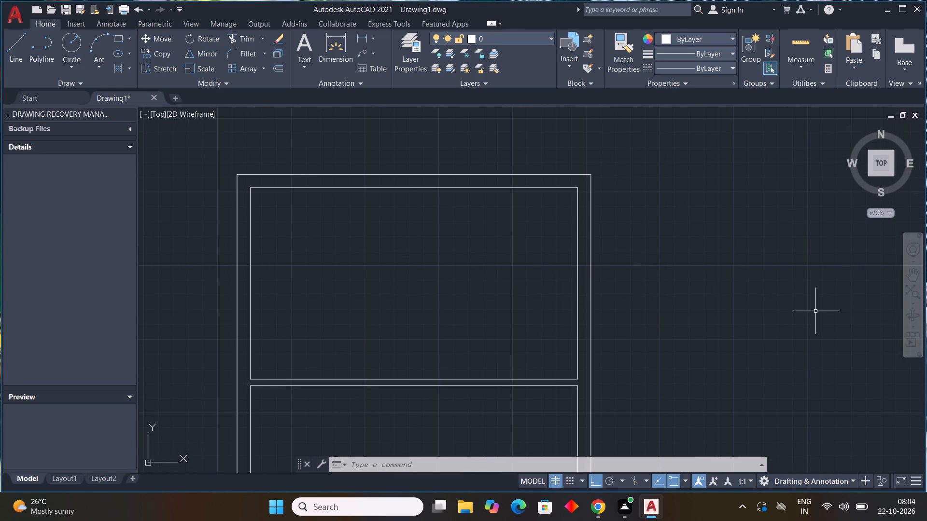
type("off")
key("space")
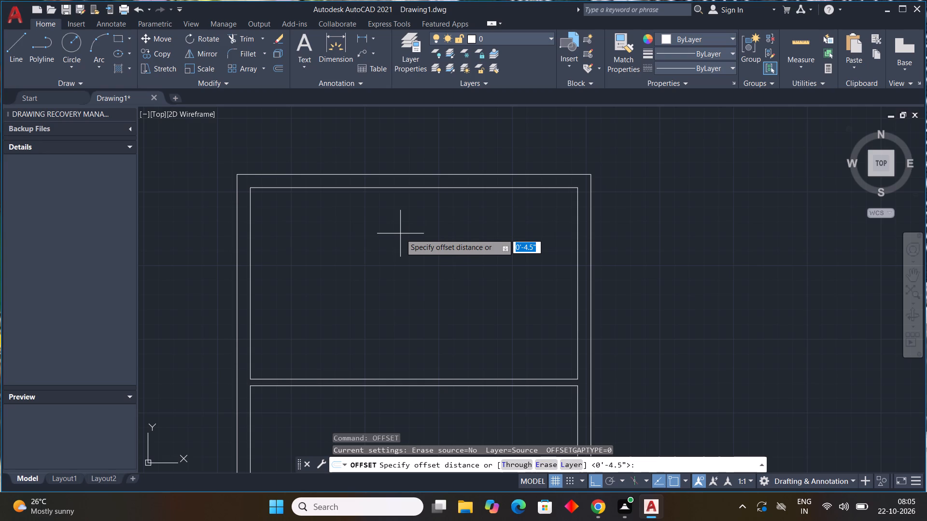
type("10")
key("apostrophe")
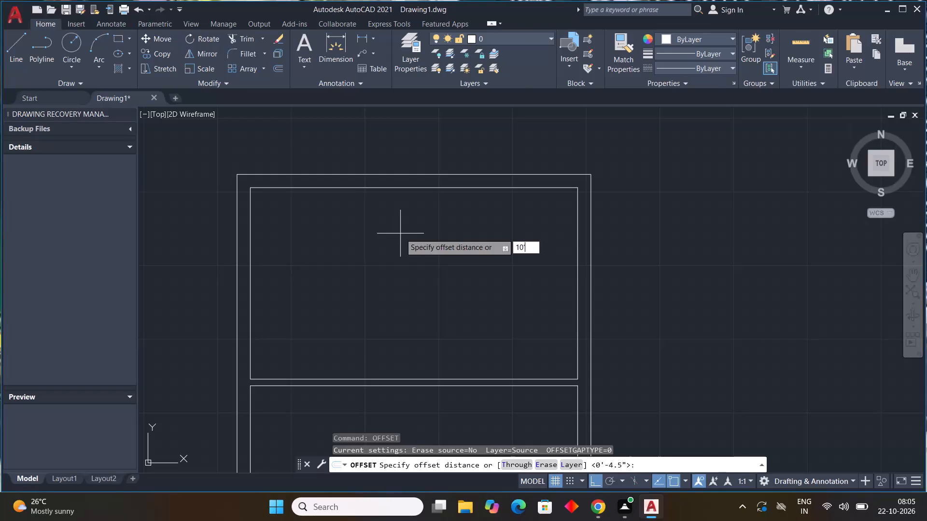
key("0")
key("shift+quotedbl")
key("Return")
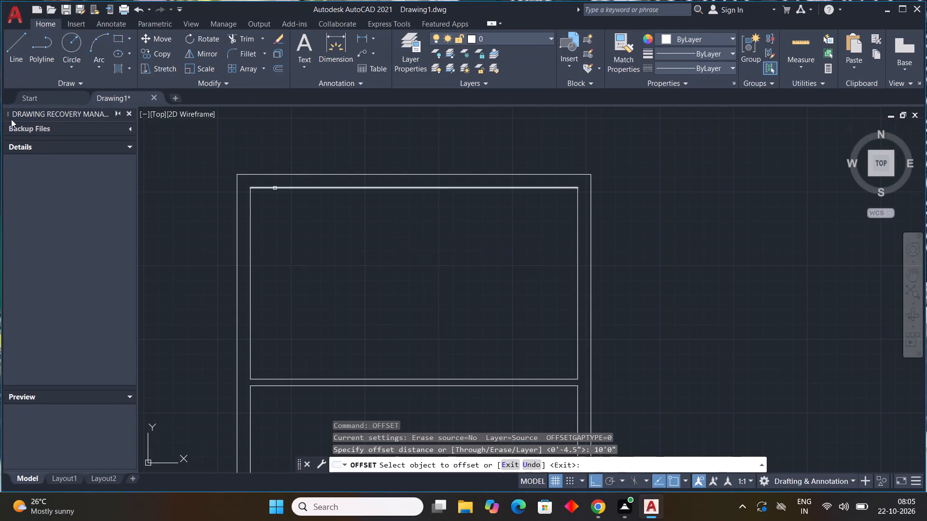
left_click(250, 236)
left_click(343, 258)
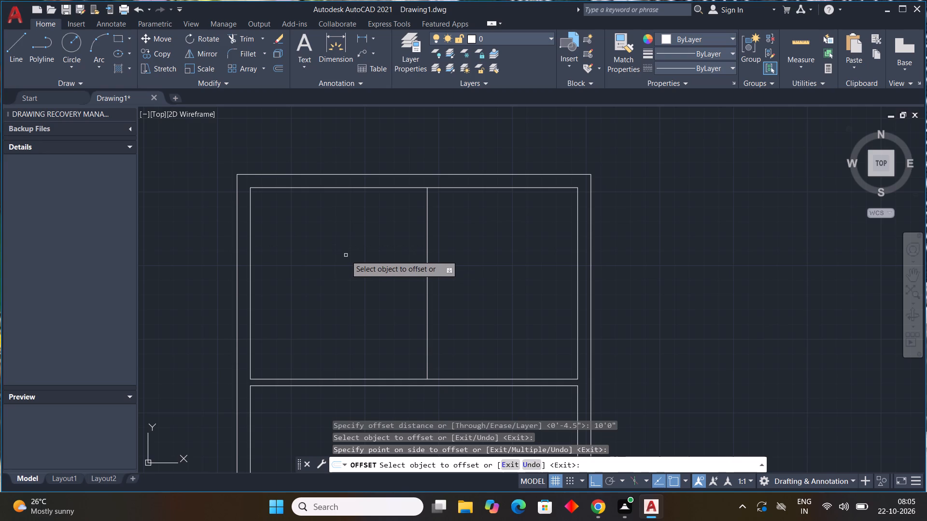
key("Escape")
Offset the new vertical division line in the upper room 4.5" to the right.
key("space")
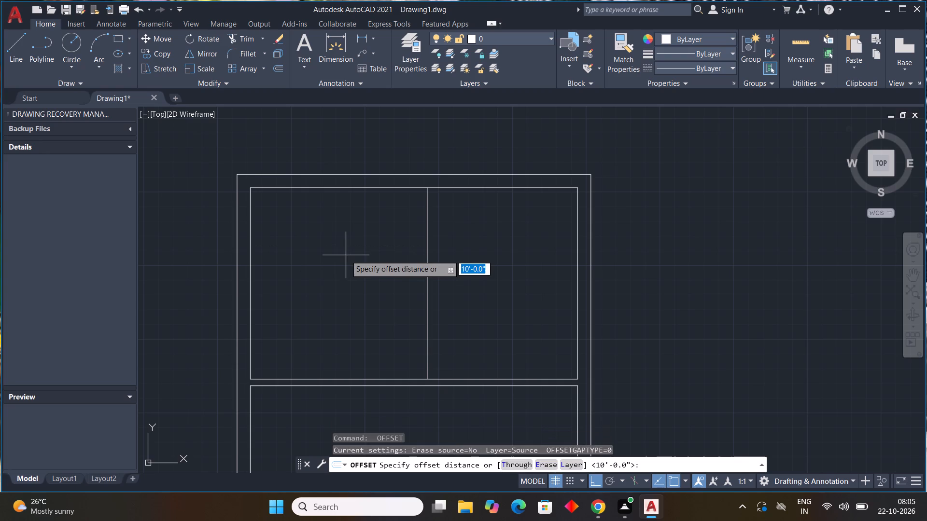
key("4")
type(".5")
key("shift+quotedbl")
key("Return")
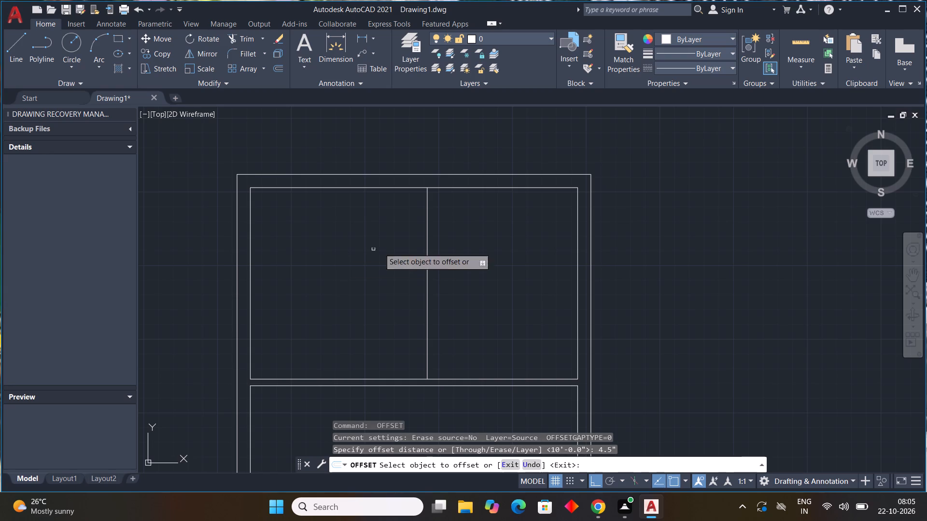
left_click_drag(428, 241, 432, 242)
left_click(447, 241)
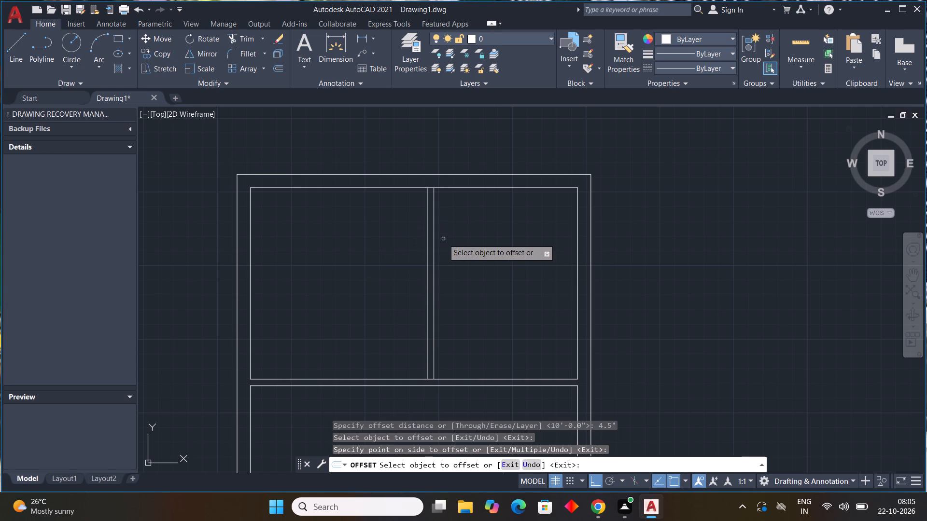
key("Escape")
key("Escape")
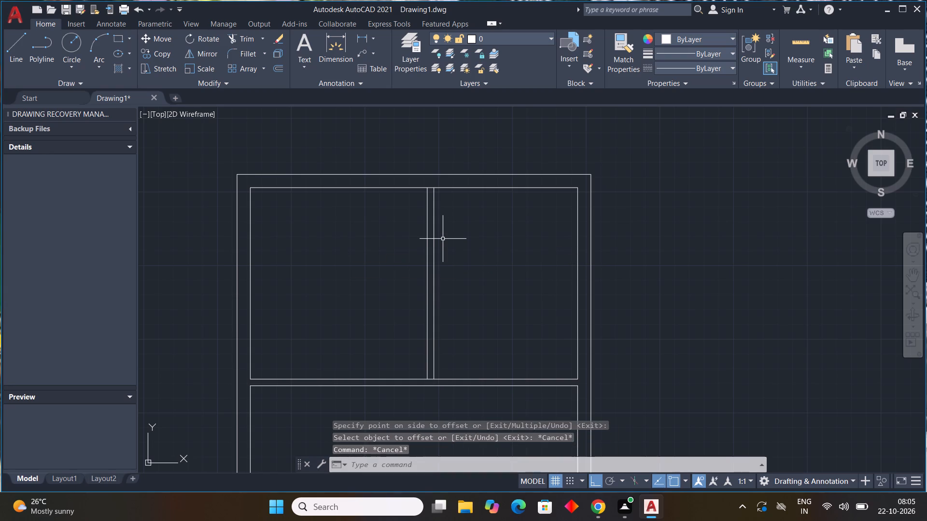
Draw two short vertical lines across the 4.5" horizontal partition, one on each side of the vertical partition's lower end.
middle_click_drag(423, 387, 392, 301)
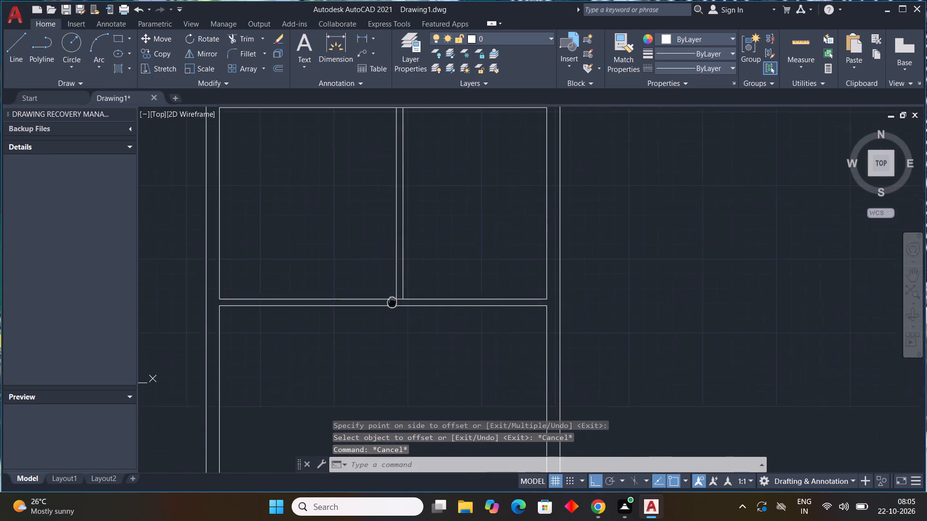
middle_click_drag(392, 301, 387, 288)
type("l")
key("space")
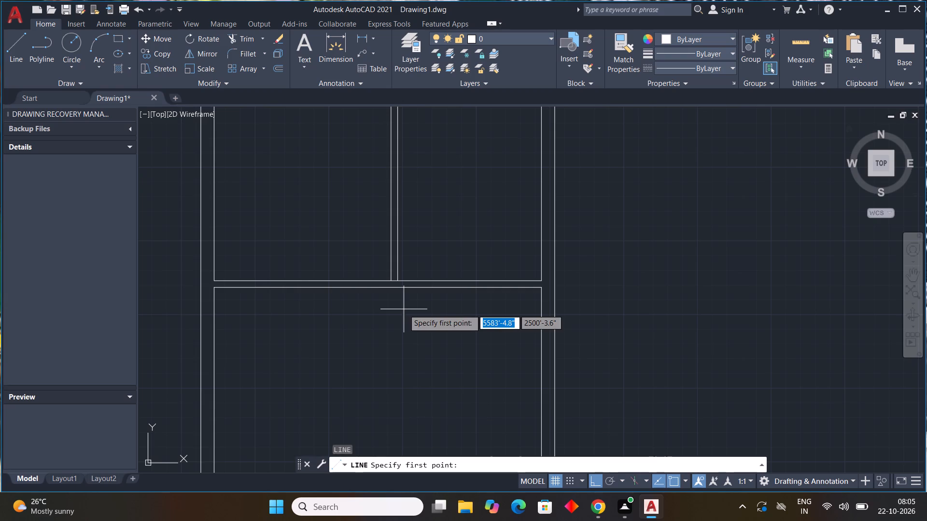
scroll(404, 309, "up", 1)
scroll(438, 268, "up", 2)
middle_click_drag(399, 307, 431, 278)
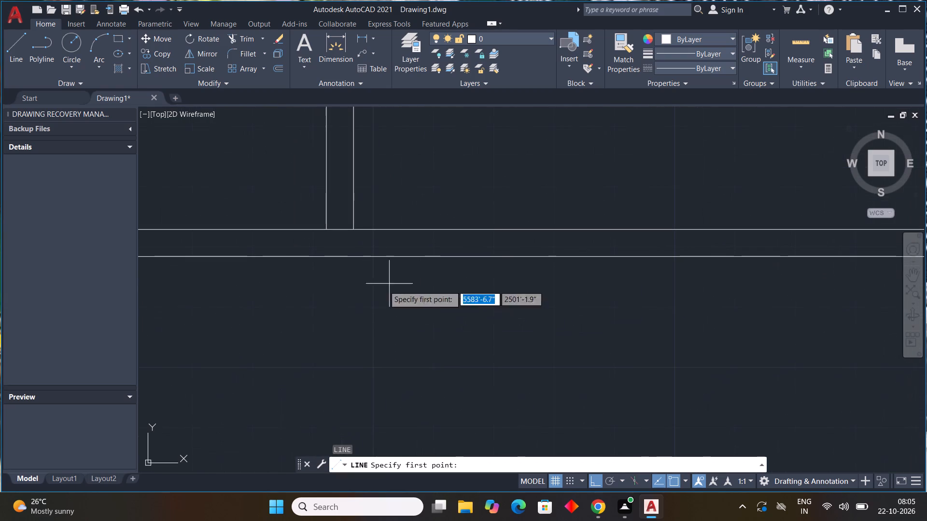
scroll(407, 229, "up", 1)
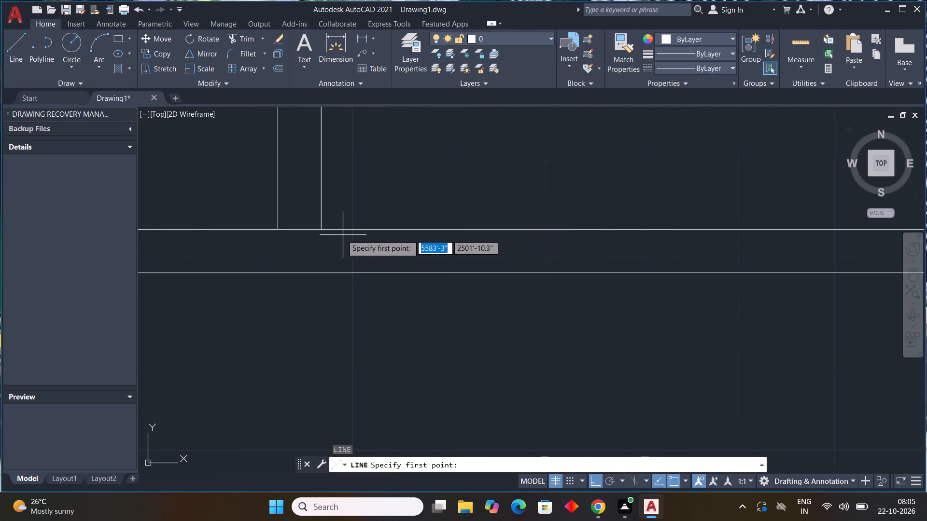
left_click(340, 232)
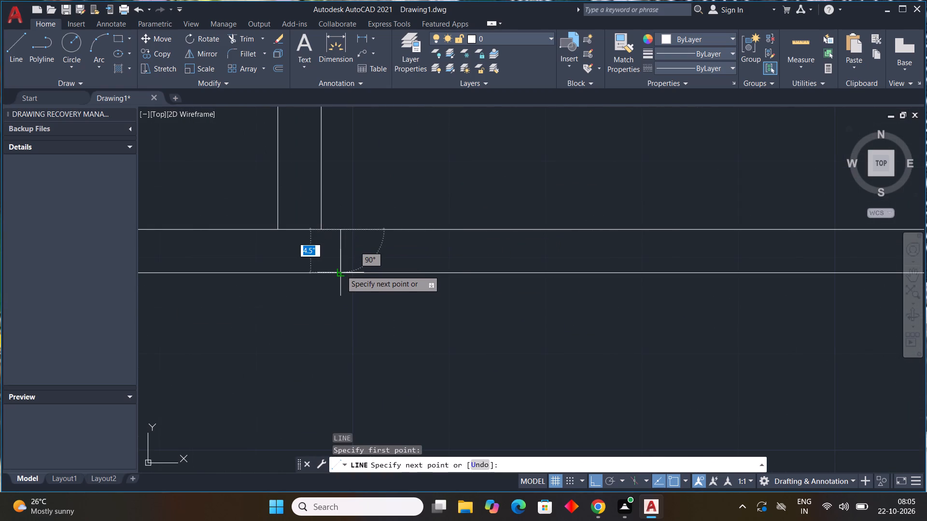
left_click(341, 270)
key("Escape")
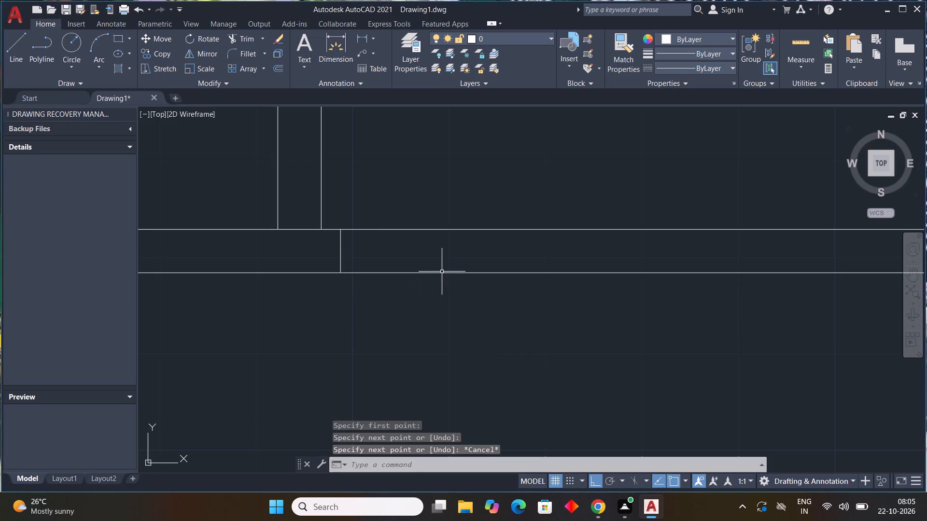
key("space")
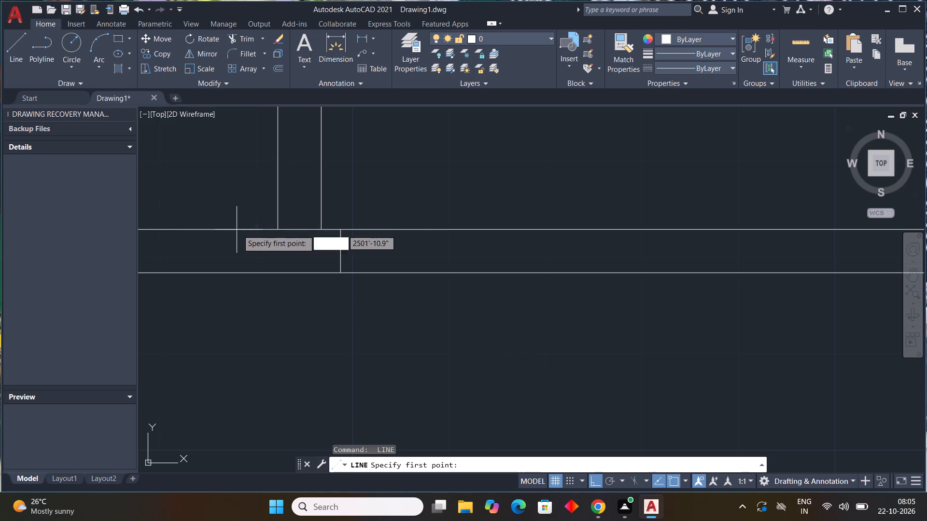
left_click(262, 231)
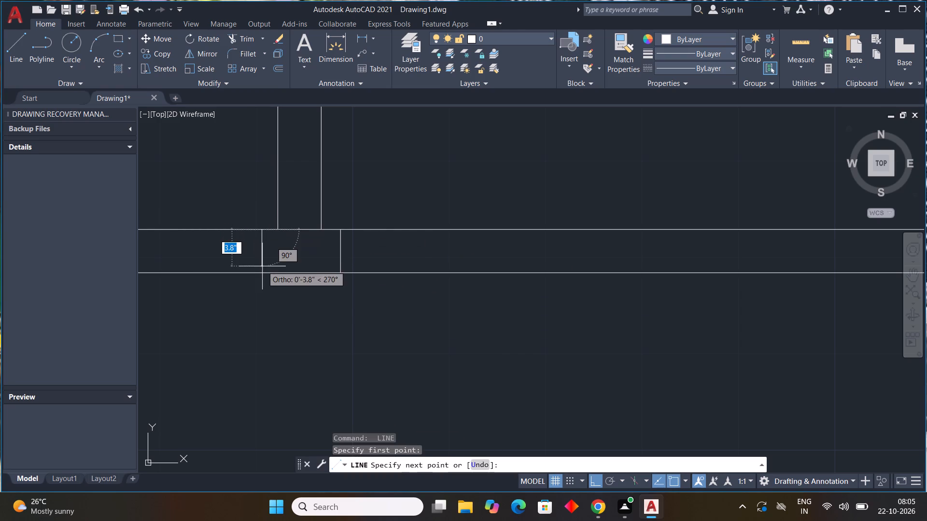
left_click(263, 274)
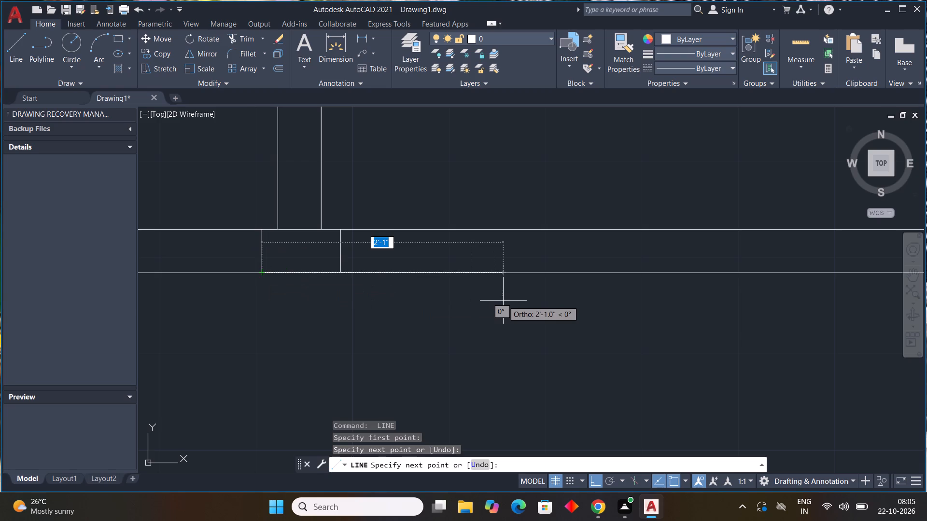
key("Escape")
In the upper right room, draw a stepped line from the vertical partition: about 5'-8" right, about 5'-6" down, then right to the inner wall.
scroll(180, 2, "down", 4)
scroll(203, 123, "down", 4)
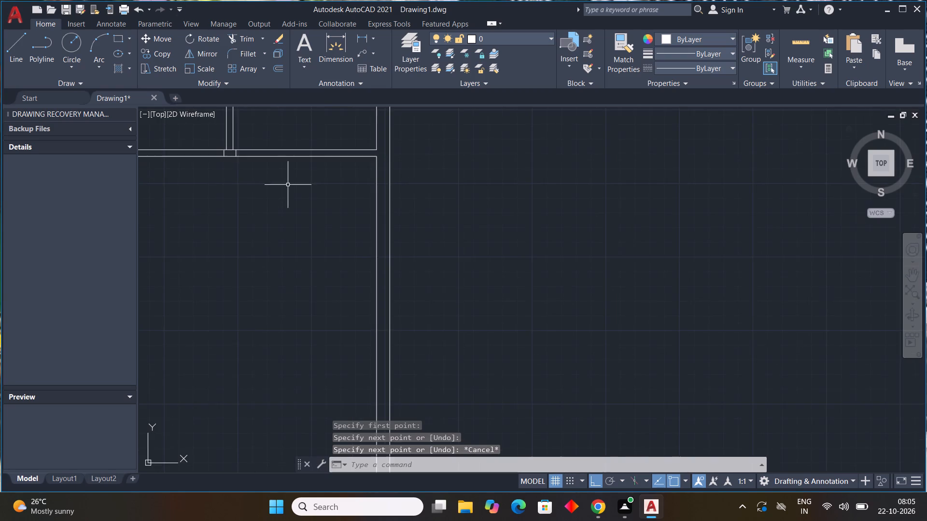
middle_click_drag(288, 185, 539, 255)
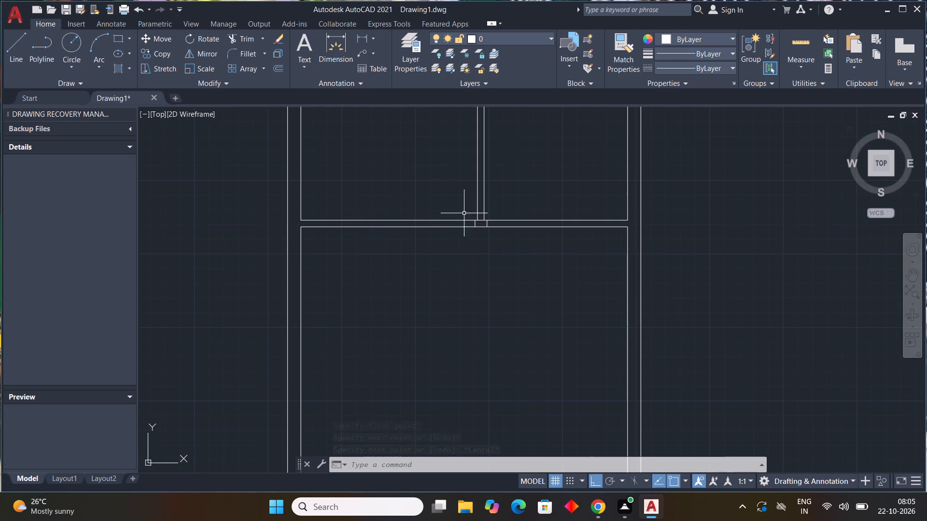
middle_click_drag(562, 198, 516, 311)
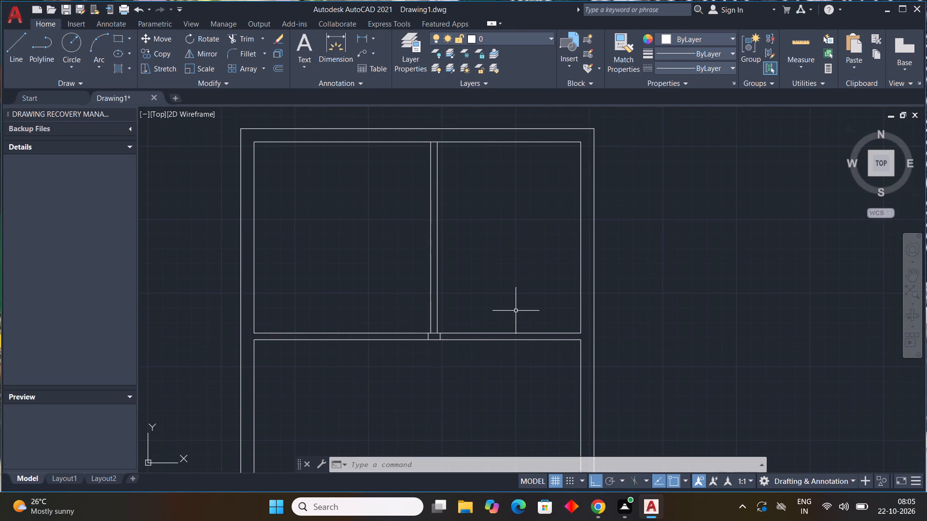
type("l")
key("space")
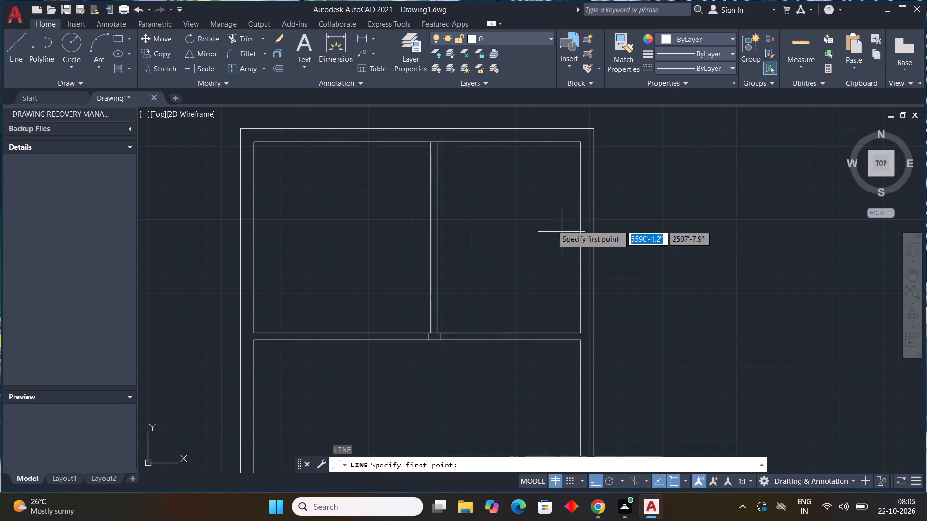
scroll(443, 153, "up", 1)
middle_click_drag(452, 178, 376, 162)
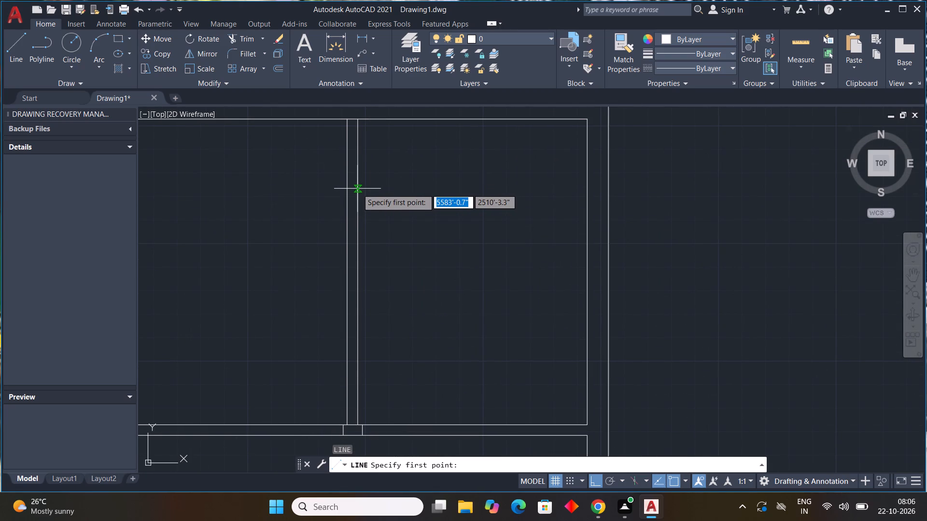
left_click(358, 174)
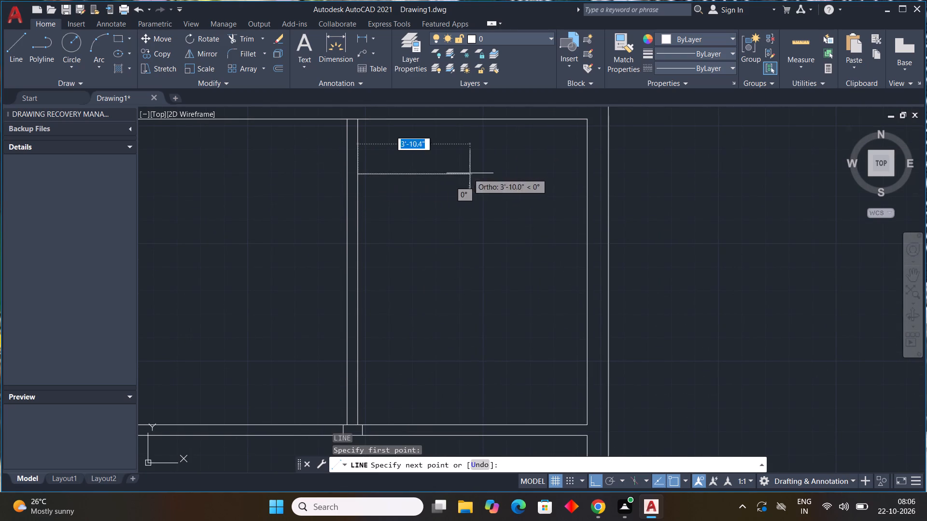
left_click(516, 172)
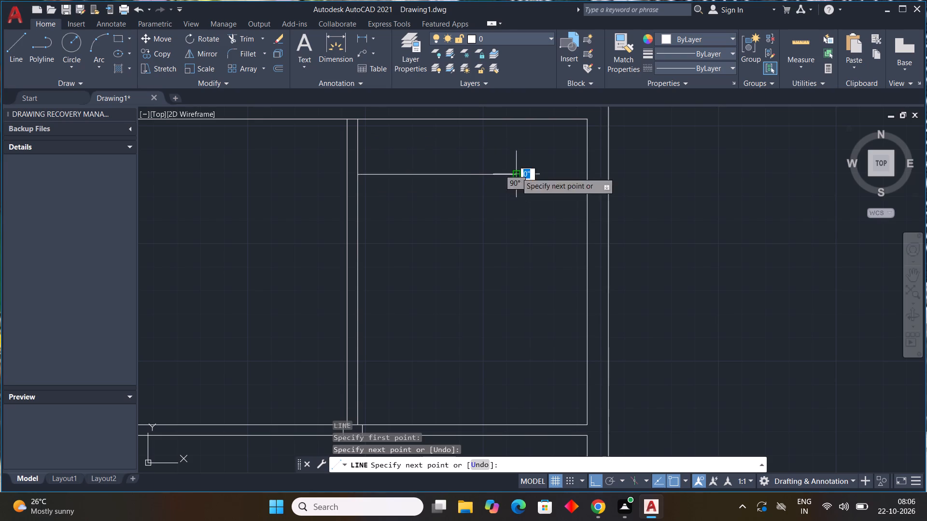
middle_click_drag(524, 323, 514, 284)
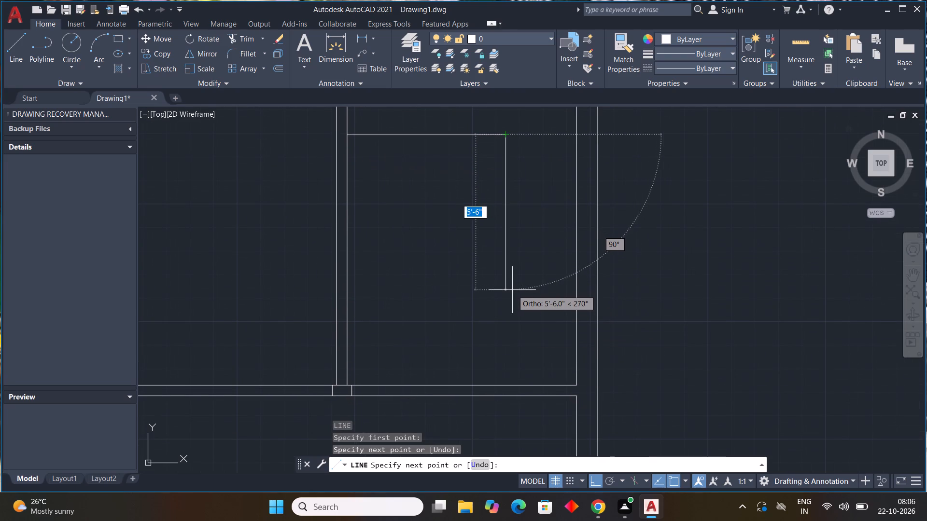
left_click(512, 290)
left_click(577, 294)
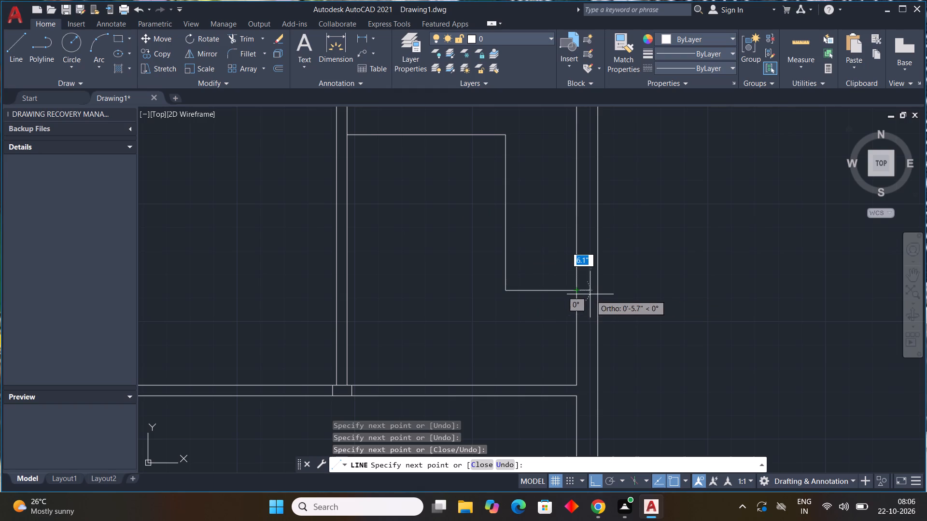
key("Escape")
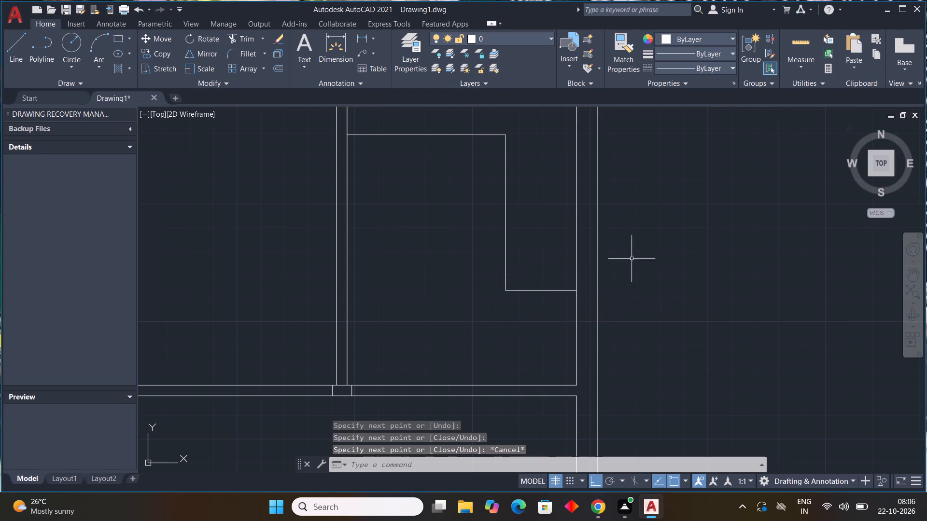
Offset the lower line of the horizontal partition 5'0" downward.
middle_click_drag(639, 363, 719, 270)
scroll(710, 266, "down", 1)
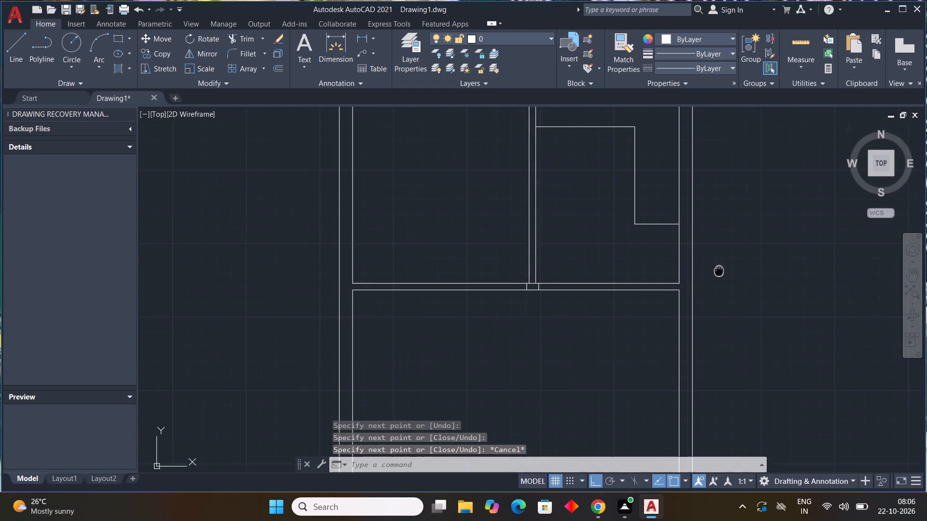
middle_click_drag(719, 270, 729, 274)
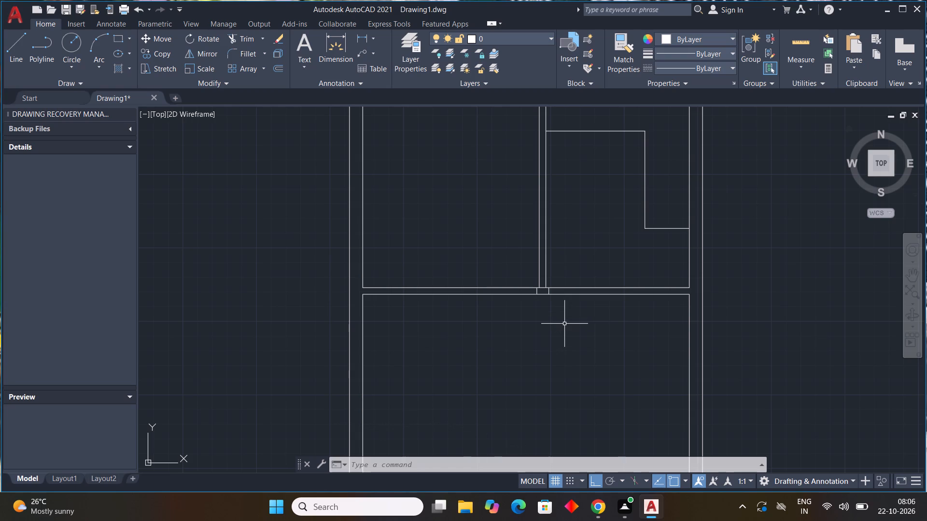
type("off")
key("space")
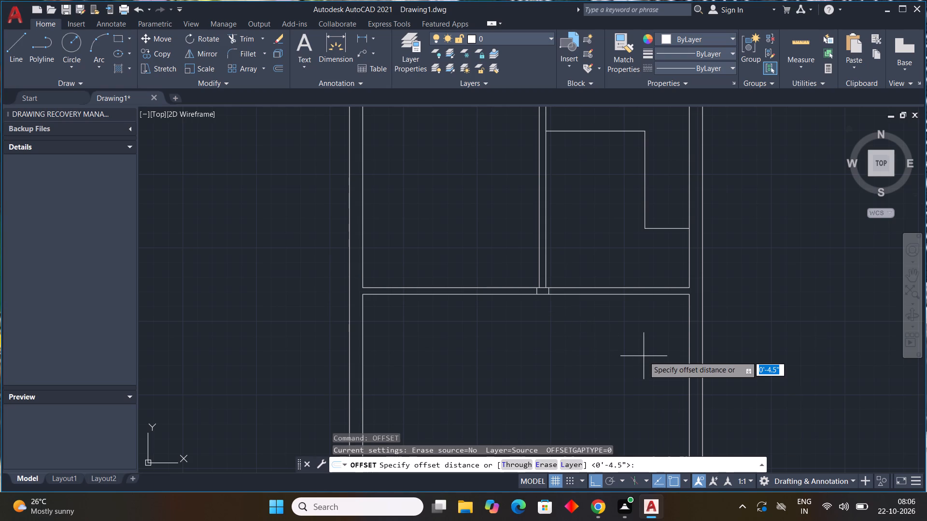
key("5")
type("'0")
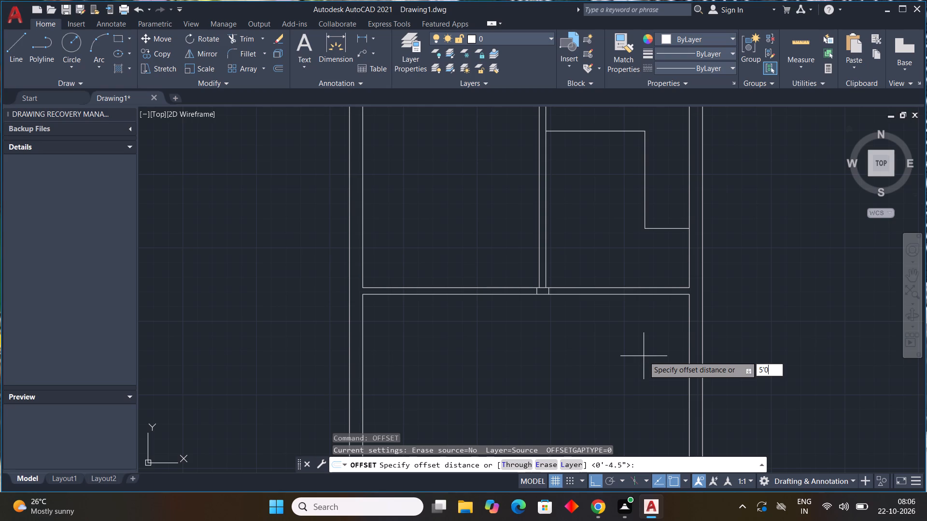
key("shift+quotedbl")
key("Return")
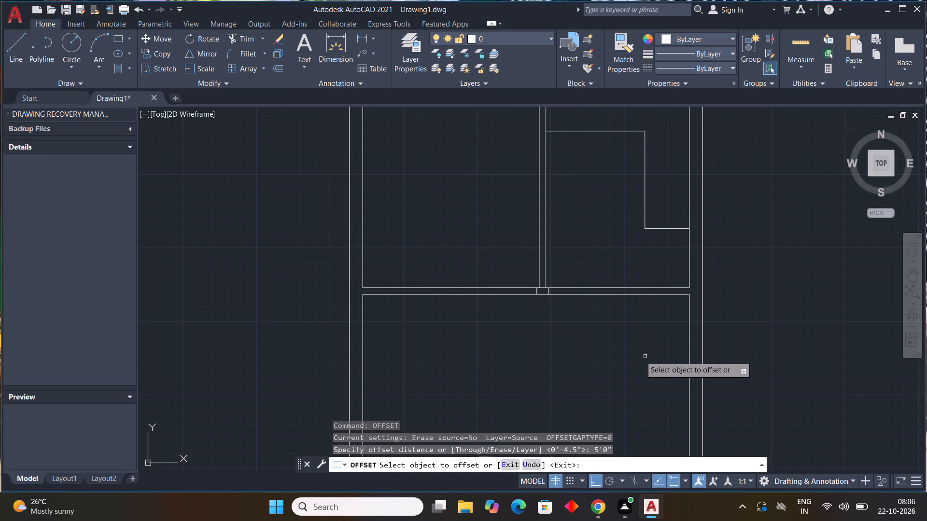
left_click(418, 294)
left_click(384, 368)
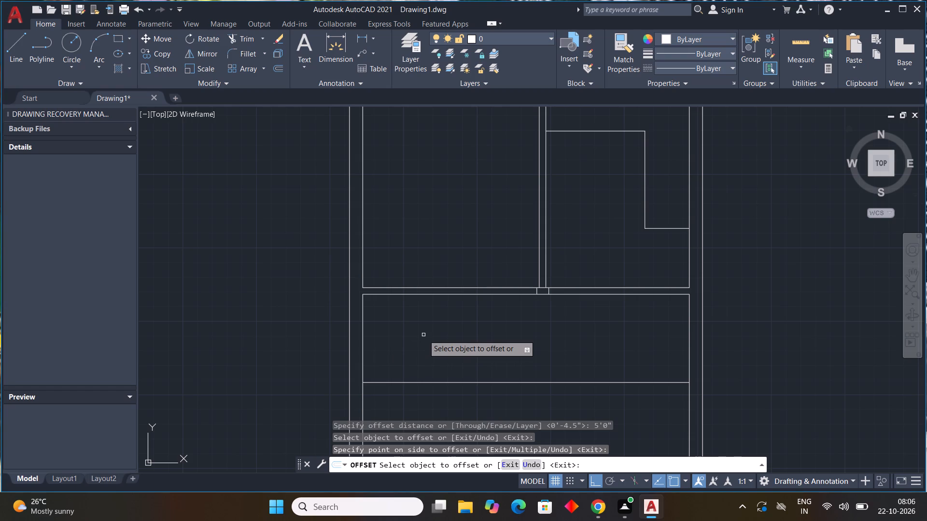
key("grave")
key("Escape")
key("Escape")
key("Escape")
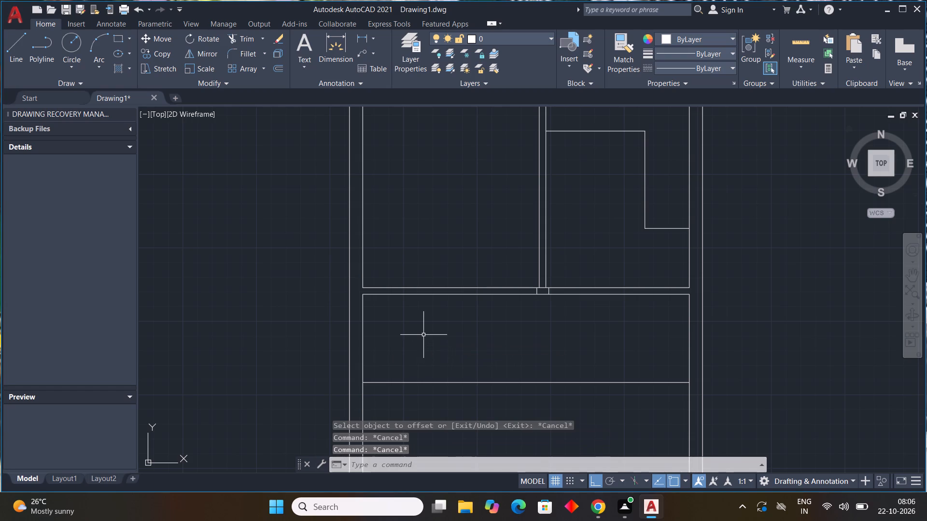
Offset the new horizontal line in the lower room 4.5" downward to form a second partition.
scroll(427, 331, "down", 2)
middle_click_drag(439, 349, 417, 287)
scroll(424, 306, "up", 2)
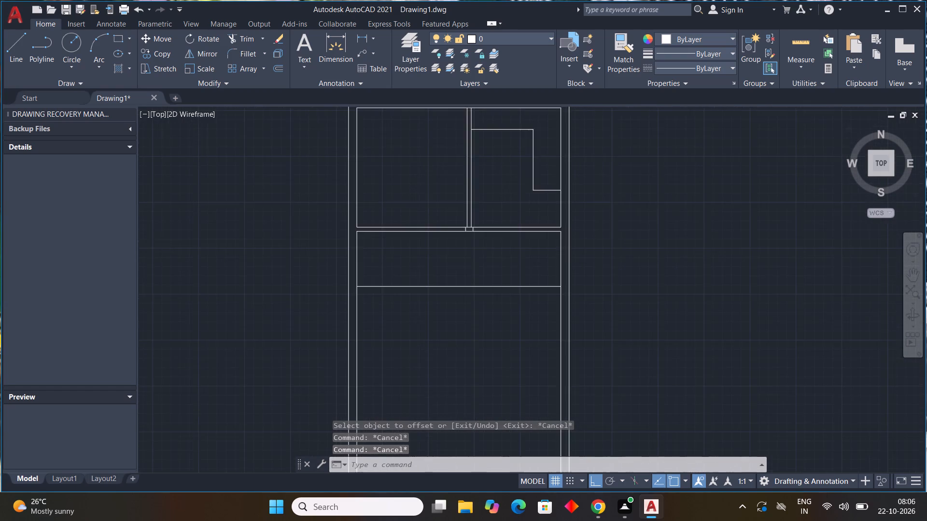
middle_click_drag(424, 306, 432, 341)
type("off")
key("space")
type("4")
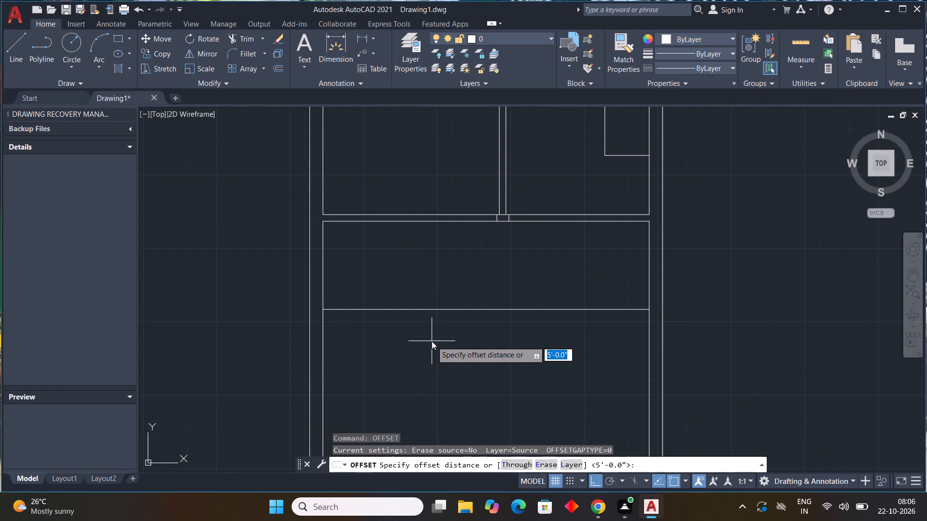
type(".5")
key("shift+quotedbl")
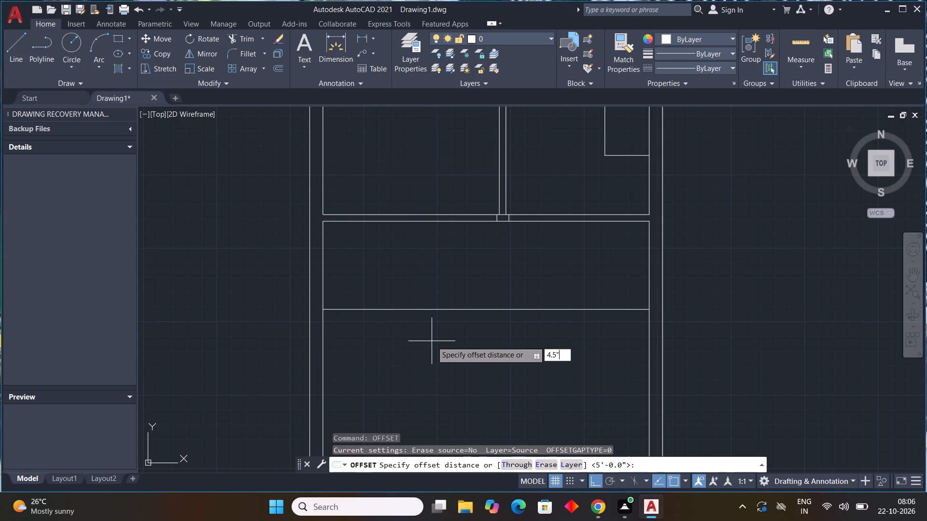
key("Return")
scroll(432, 341, "up", 2)
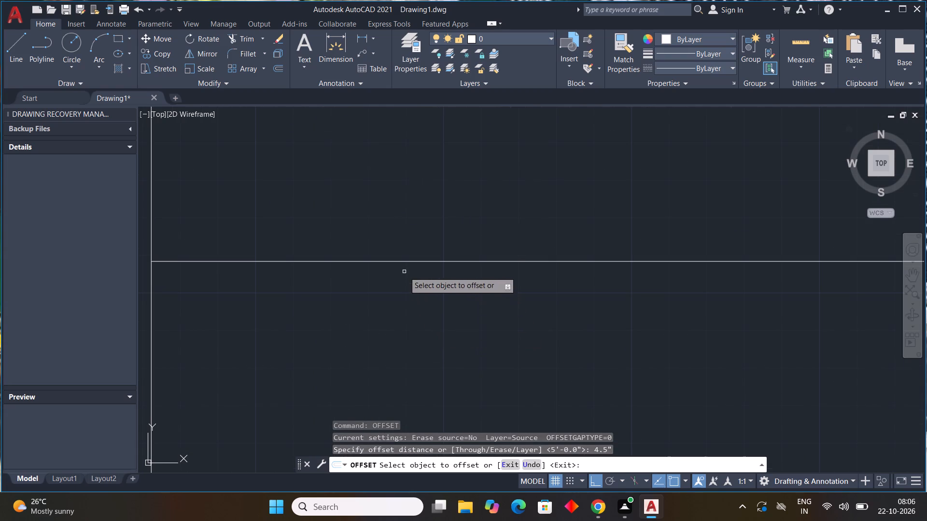
left_click(410, 260)
left_click(416, 284)
scroll(418, 284, "down", 2)
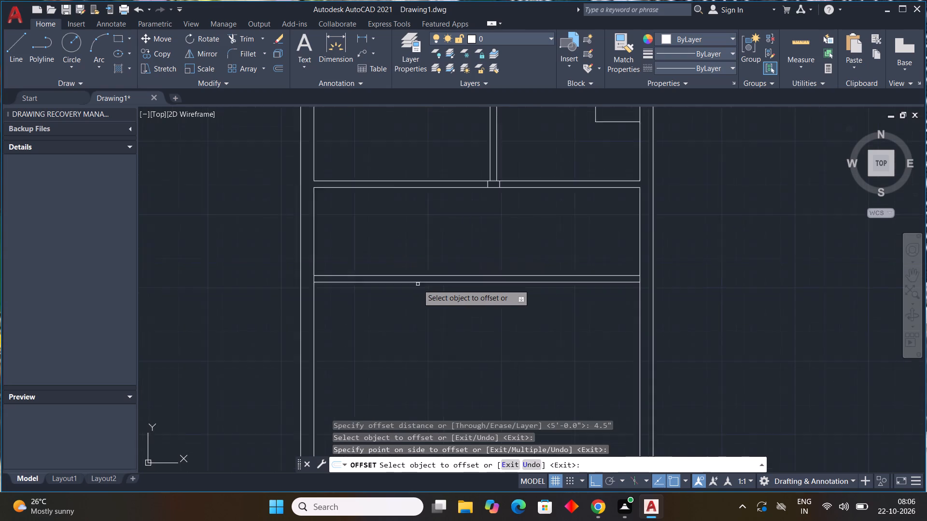
scroll(418, 284, "down", 2)
middle_click_drag(427, 293, 427, 272)
key("Escape")
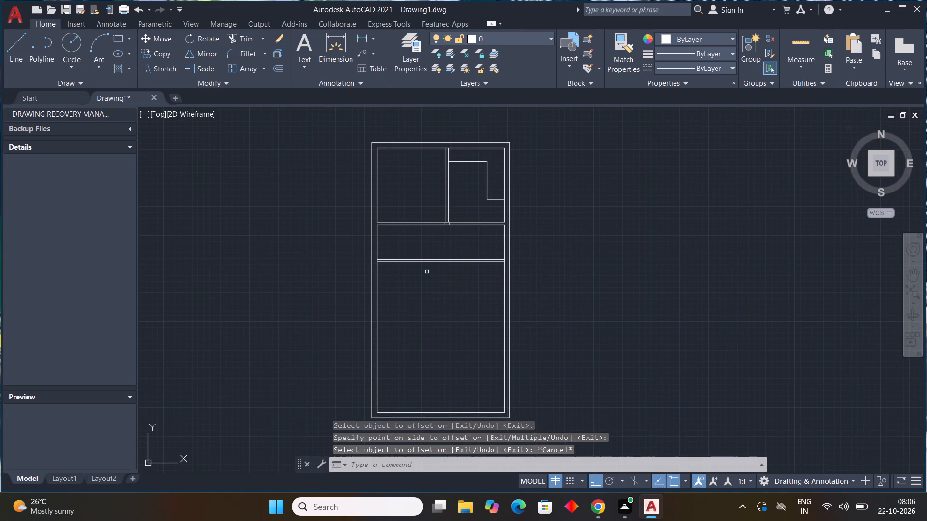
key("Escape")
key("Escape")
key("Escape")
key("Escape")
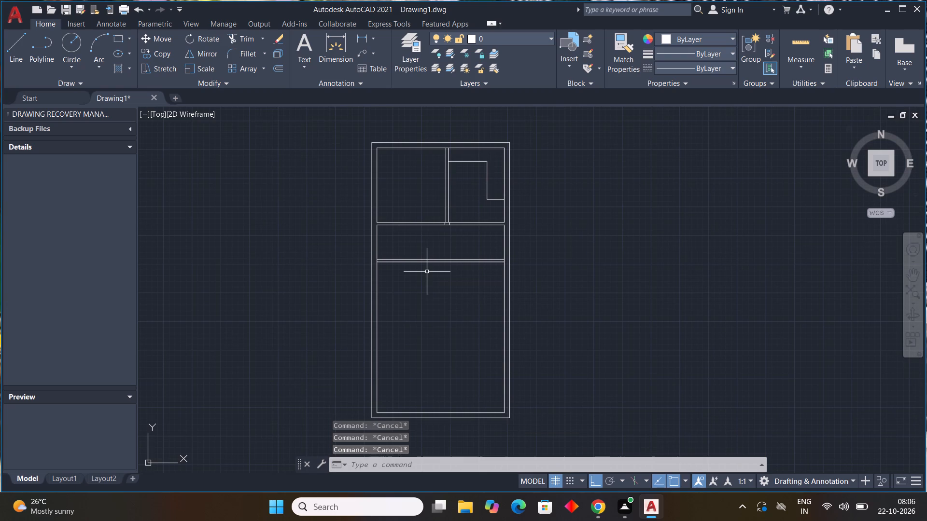
Offset the lower line of the second horizontal partition 4'7" downward.
type("offf")
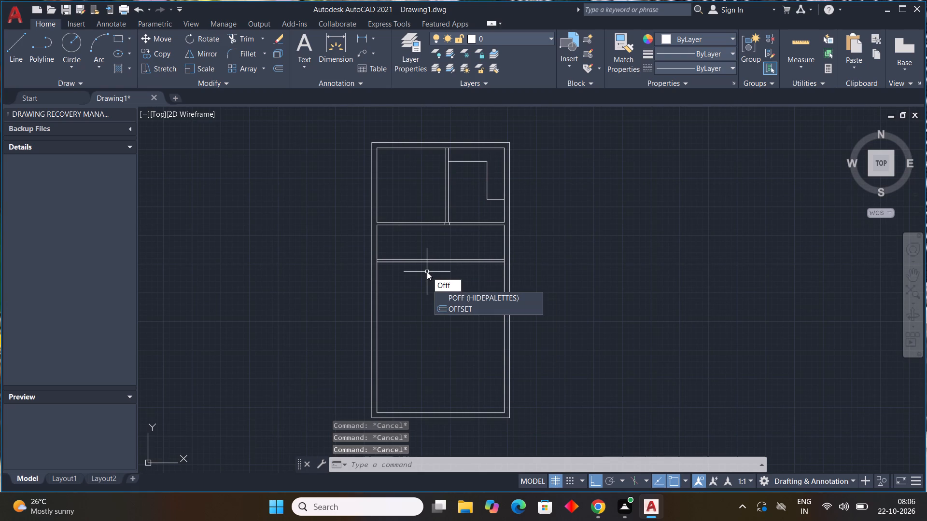
key("Escape")
type("off")
key("space")
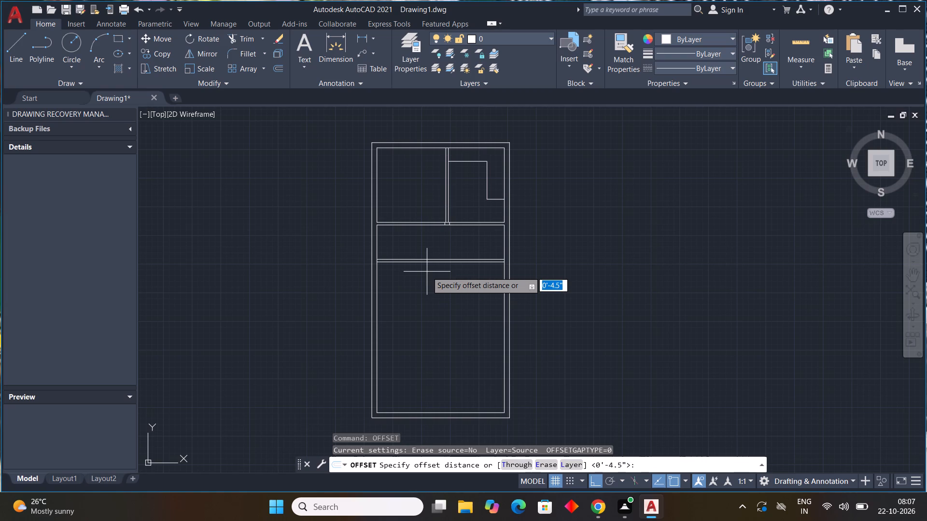
key("4")
type("'7")
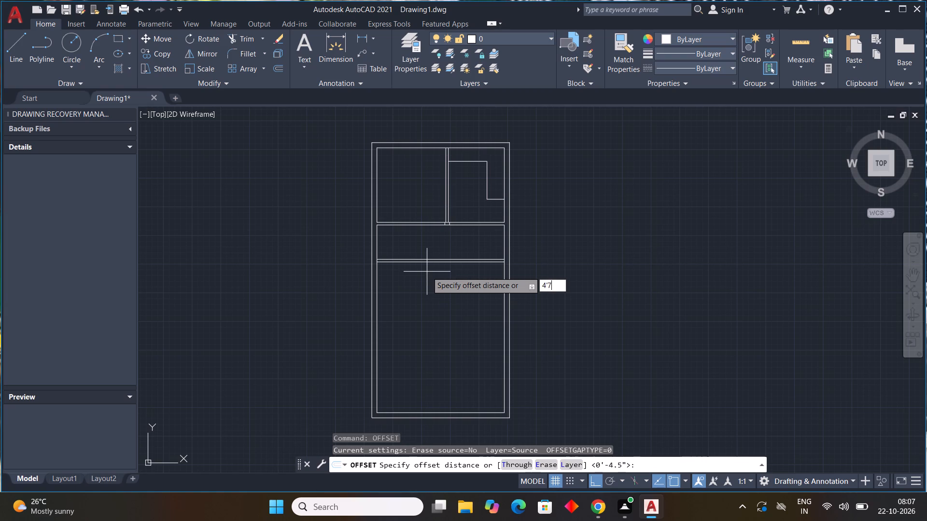
key("shift+quotedbl")
key("Return")
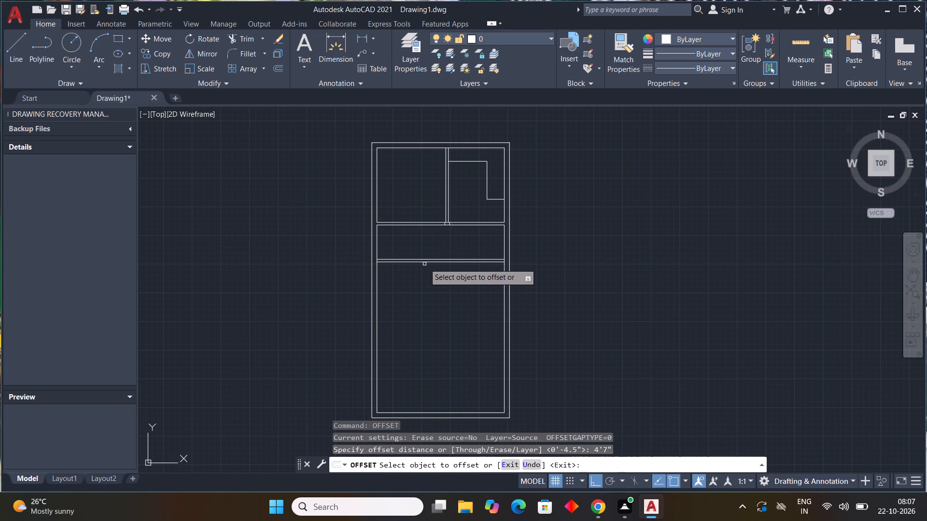
left_click_drag(424, 262, 428, 315)
left_click(428, 315)
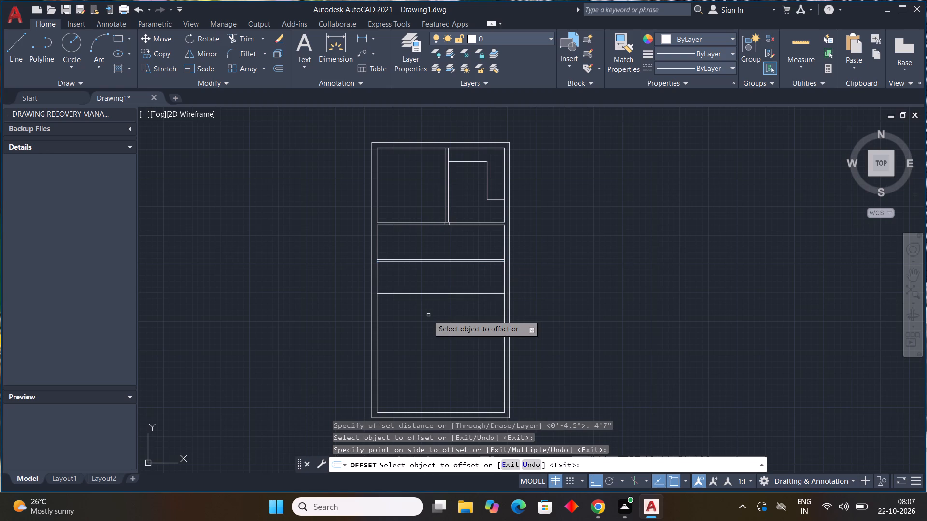
key("Escape")
Offset the new horizontal line 4.5" downward to form a third horizontal partition.
key("space")
type("4")
type(".5")
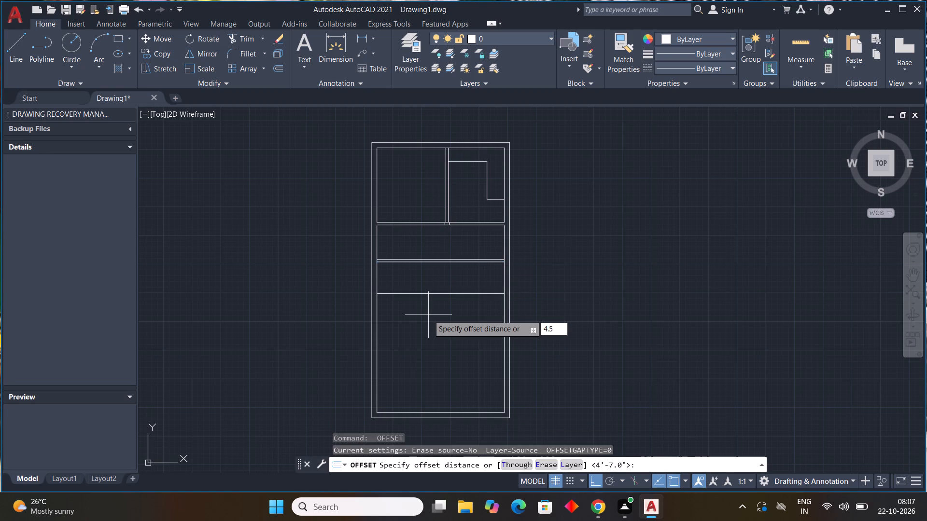
key("shift+quotedbl")
key("Return")
scroll(428, 315, "up", 1)
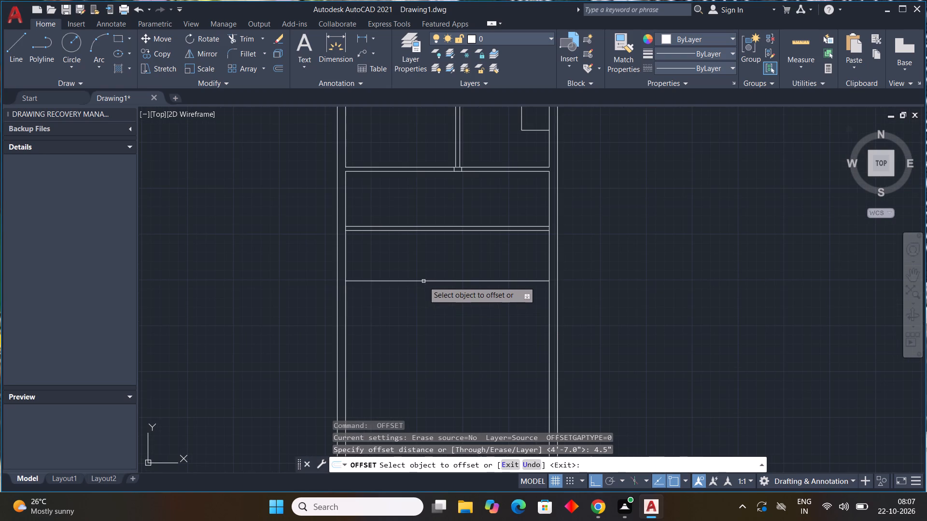
left_click(423, 281)
left_click(422, 313)
key("Escape")
key("Escape")
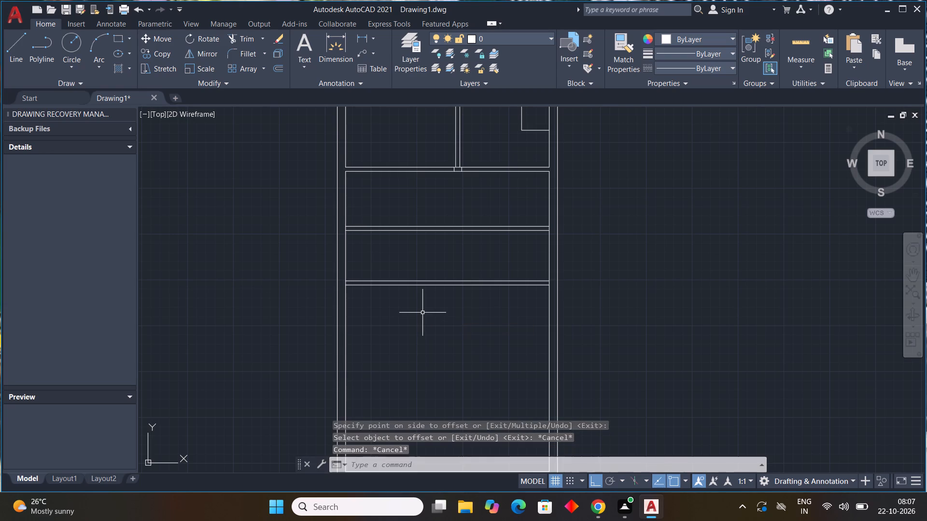
Offset the lower line of the third horizontal partition 10'3" downward.
key("space")
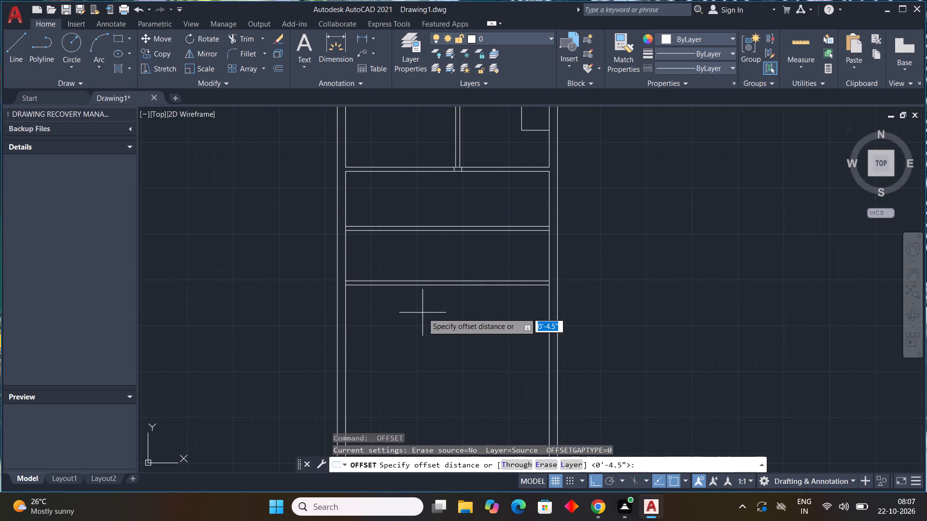
type("10")
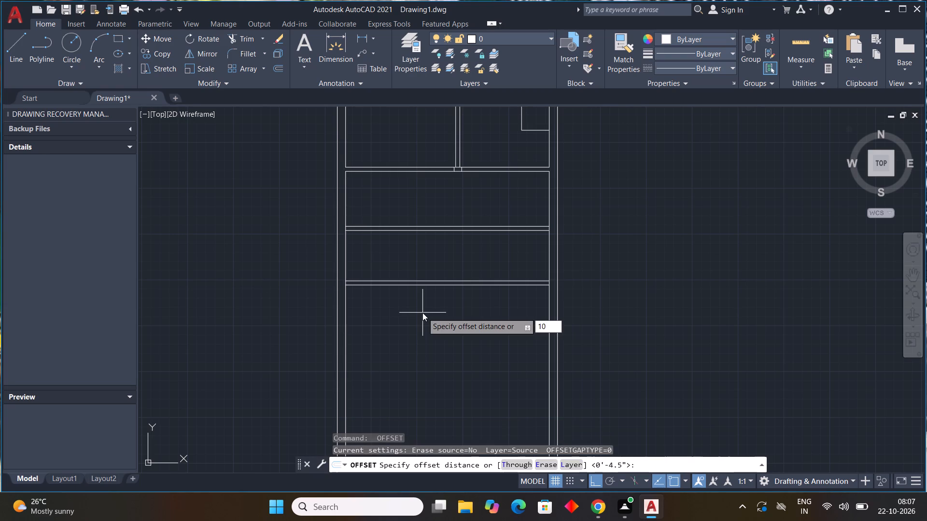
key("apostrophe")
key("0")
key("shift+quotedbl")
key("BackSpace")
key("BackSpace")
key("3")
key("shift+quotedbl")
key("Return")
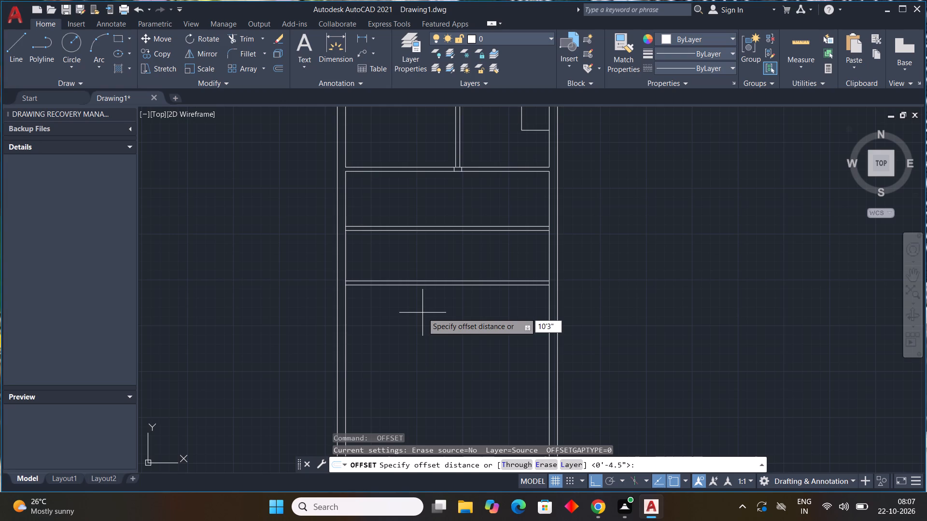
left_click(449, 285)
left_click(454, 353)
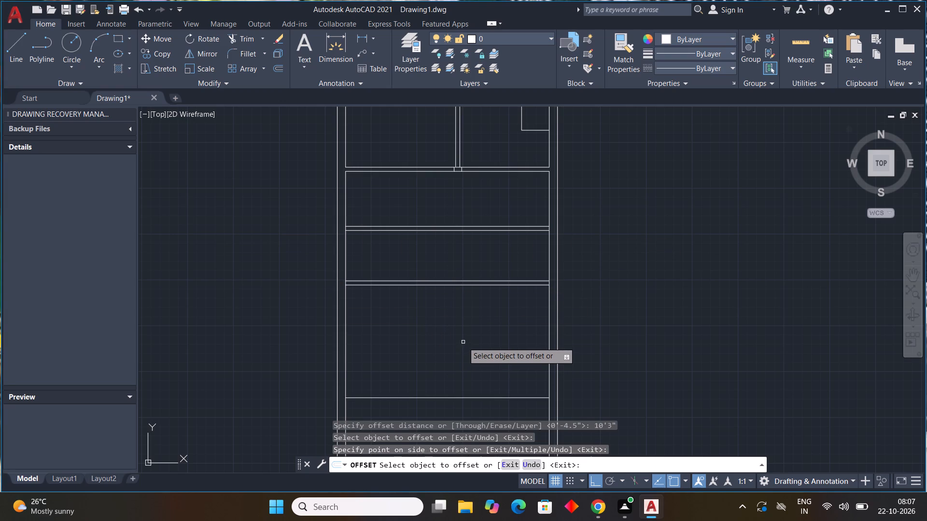
scroll(463, 342, "down", 4)
scroll(463, 343, "up", 2)
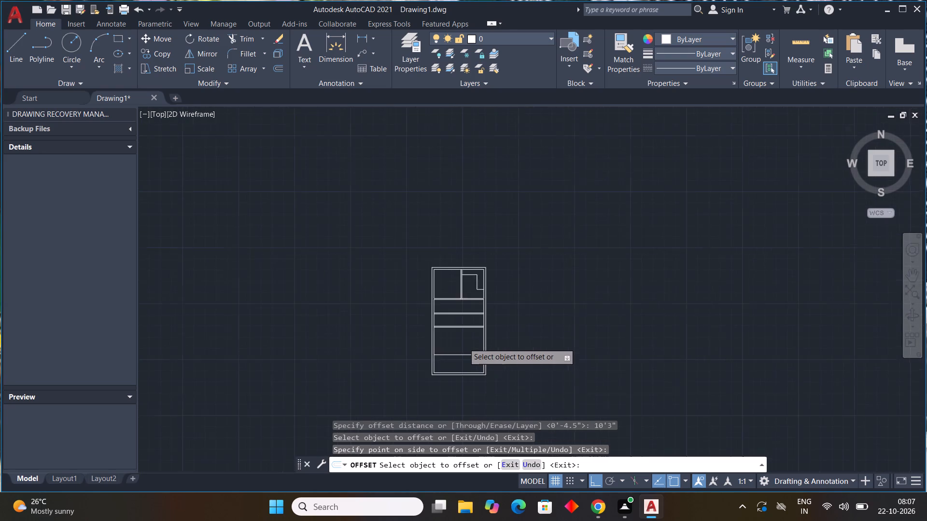
middle_click_drag(463, 343, 460, 290)
scroll(446, 320, "up", 2)
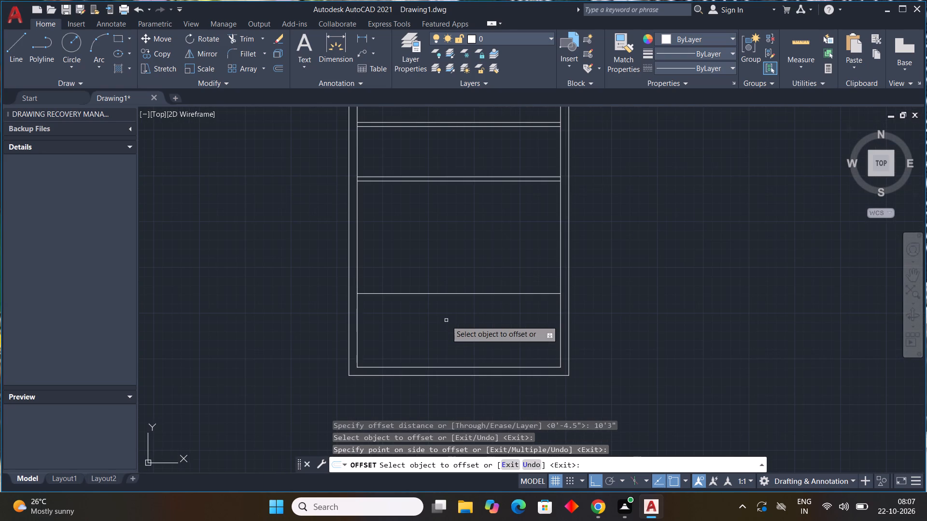
middle_click_drag(447, 320, 449, 334)
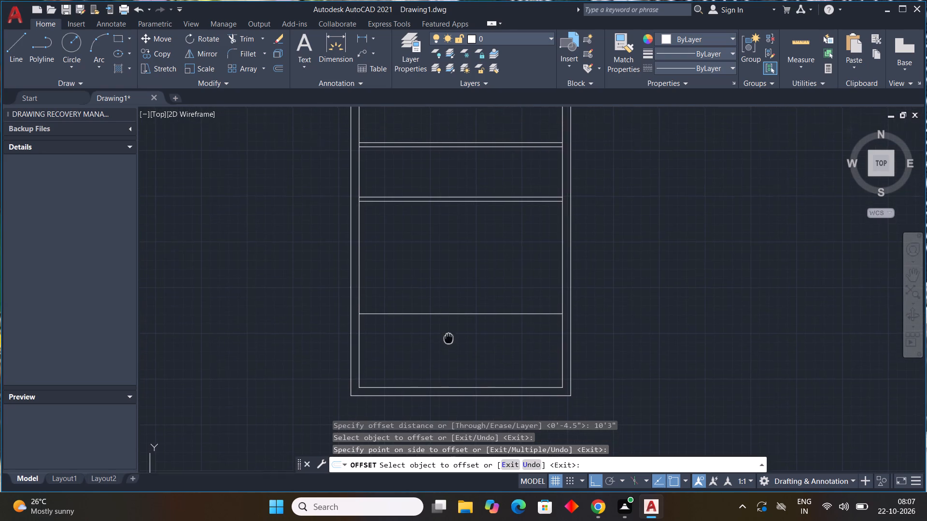
middle_click_drag(449, 334, 463, 286)
scroll(463, 286, "up", 1)
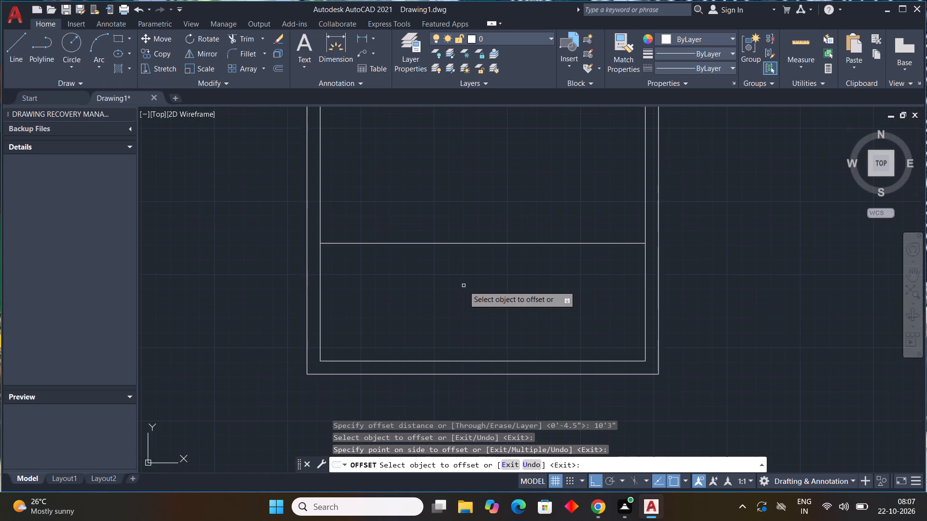
scroll(463, 286, "down", 1)
middle_click_drag(463, 298, 463, 372)
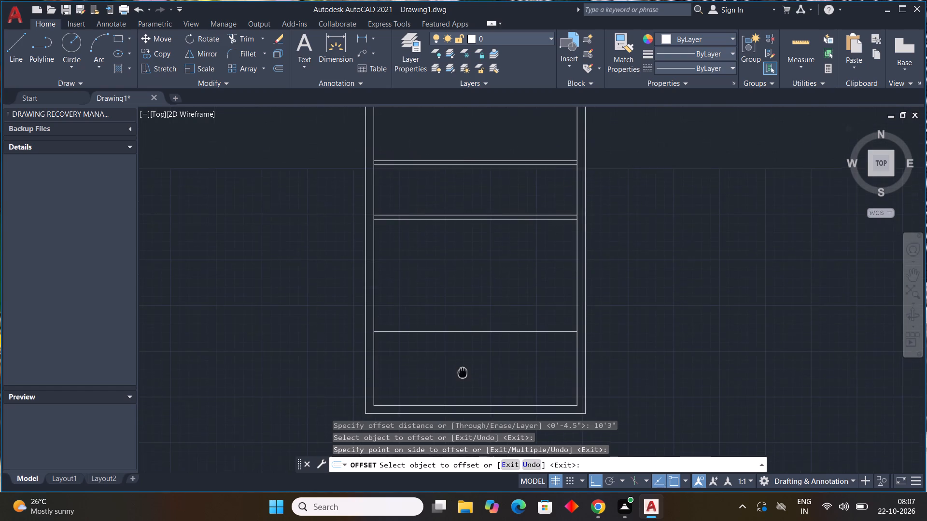
middle_click_drag(463, 372, 463, 375)
key("Escape")
Offset the new lowest horizontal line 4.5" downward to form a fourth horizontal partition.
key("space")
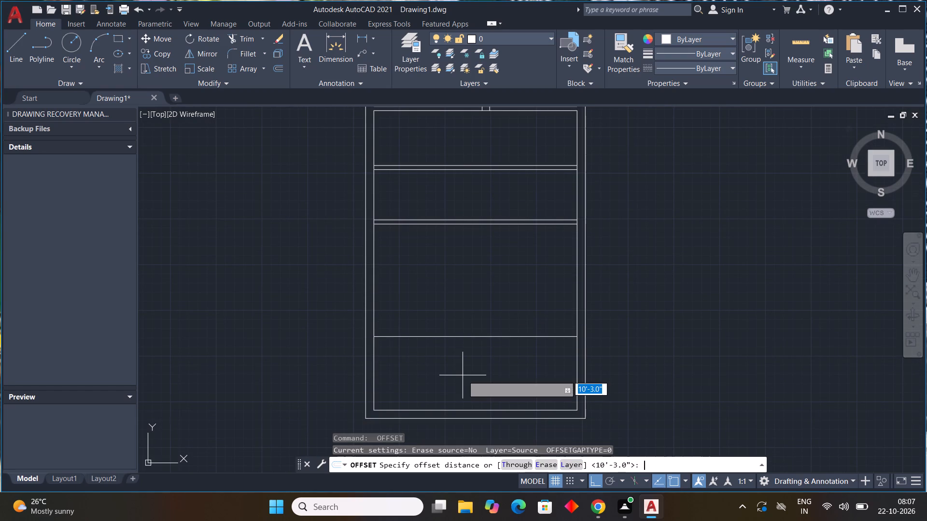
type("4.5")
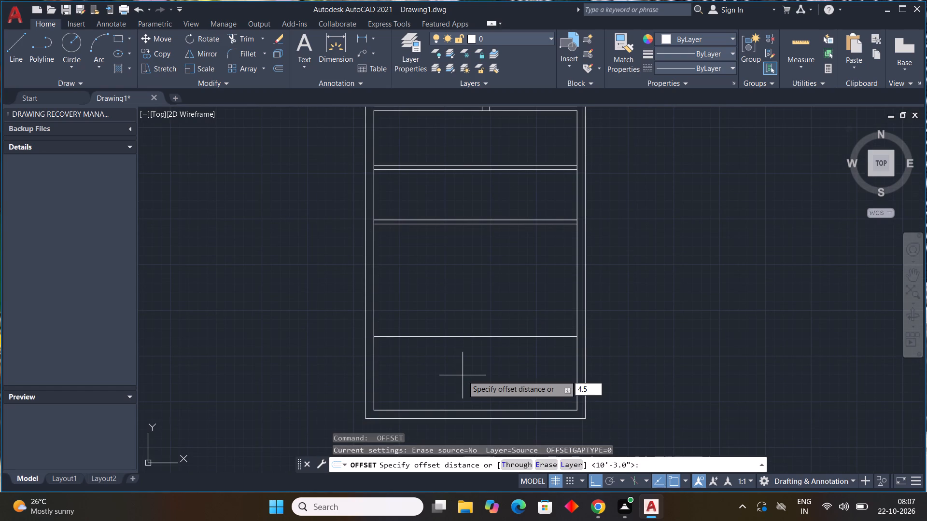
key("shift+quotedbl")
key("Return")
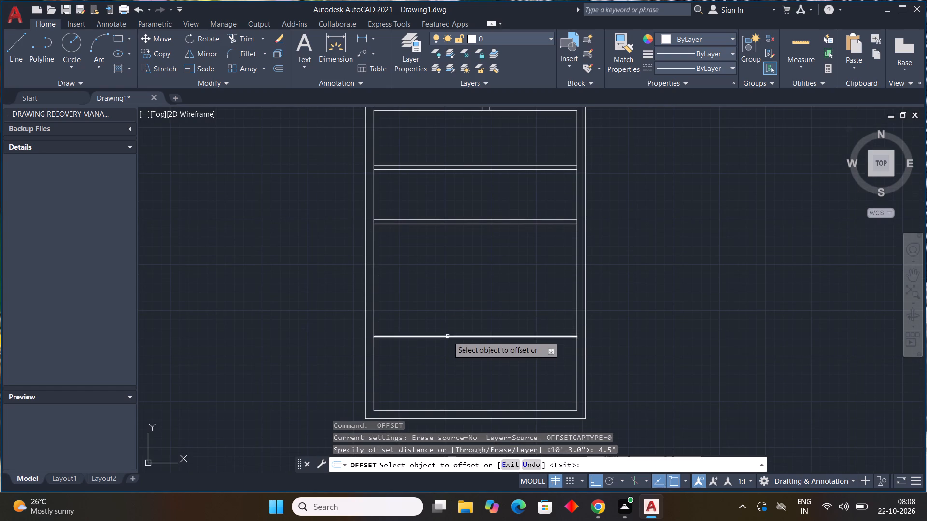
left_click_drag(448, 336, 454, 363)
left_click(465, 381)
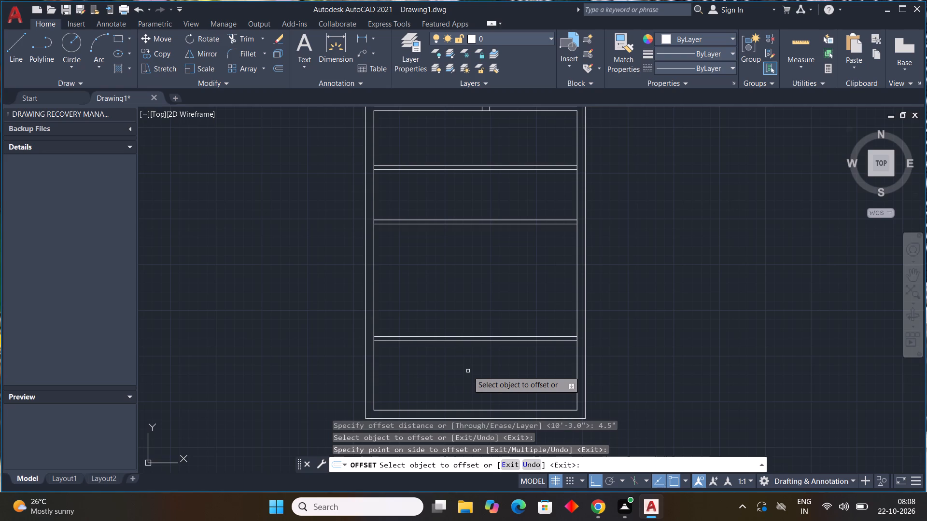
key("Escape")
key("Escape")
key("Escape")
key("Escape")
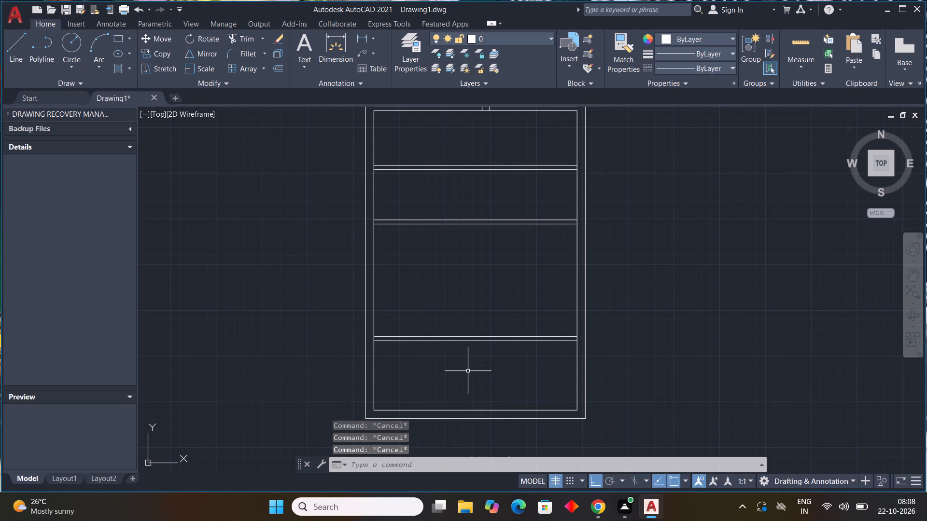
Trim the left inner wall line between the two lines of the third horizontal partition.
scroll(468, 371, "up", 1)
scroll(464, 366, "down", 4)
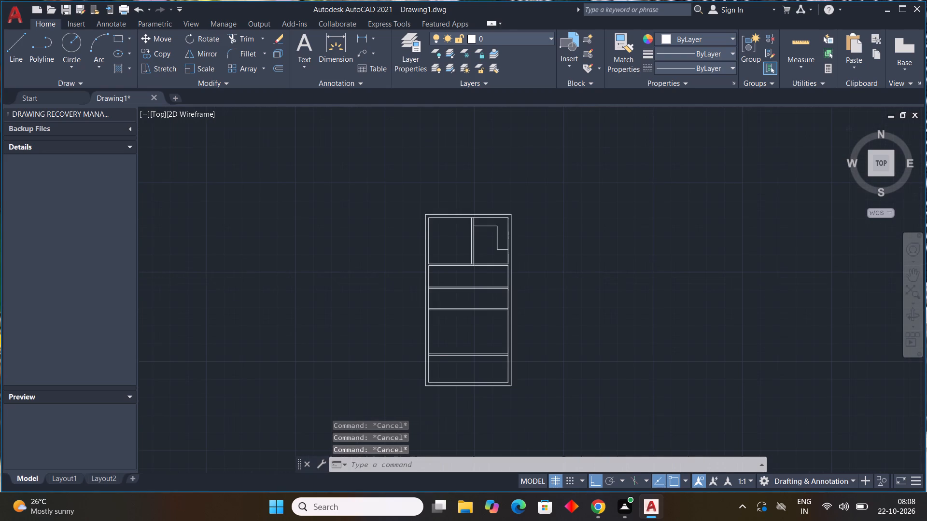
scroll(478, 339, "up", 1)
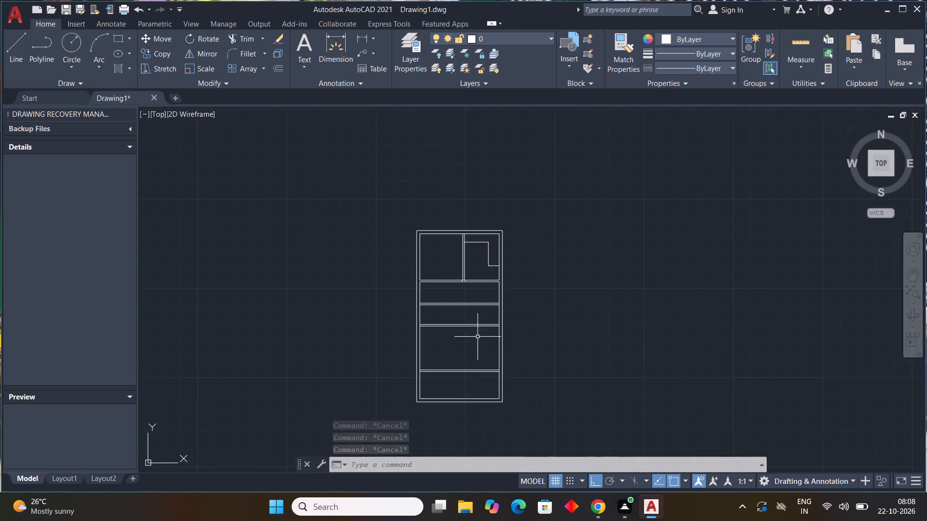
scroll(477, 336, "up", 2)
middle_click_drag(476, 336, 521, 340)
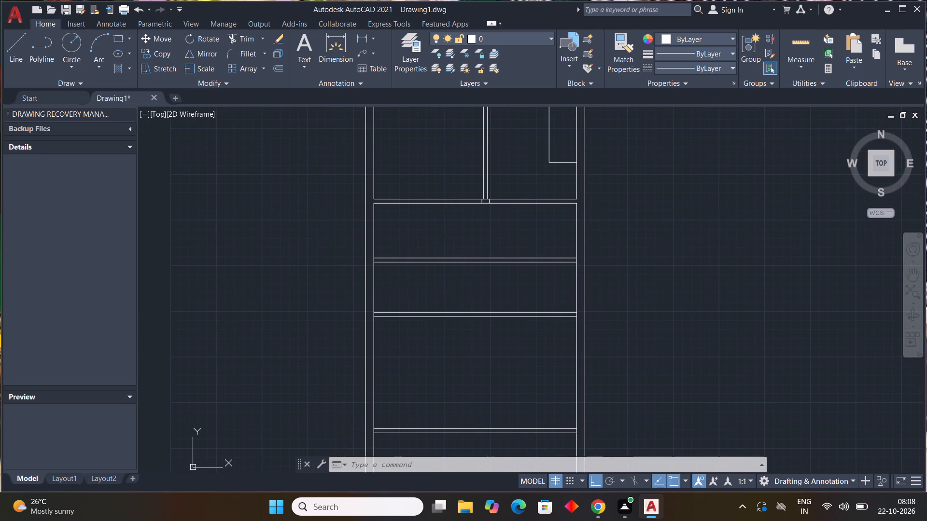
type("tr")
key("space")
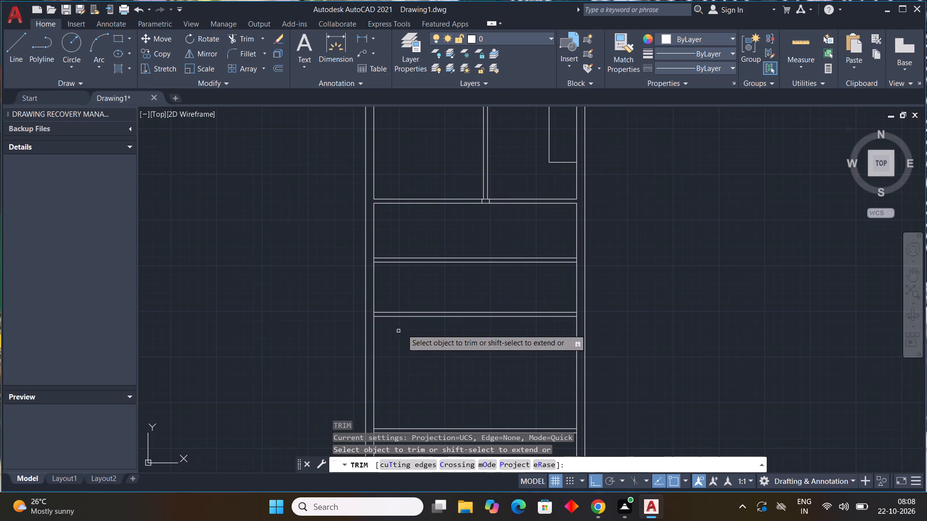
scroll(360, 310, "up", 4)
left_click(444, 347)
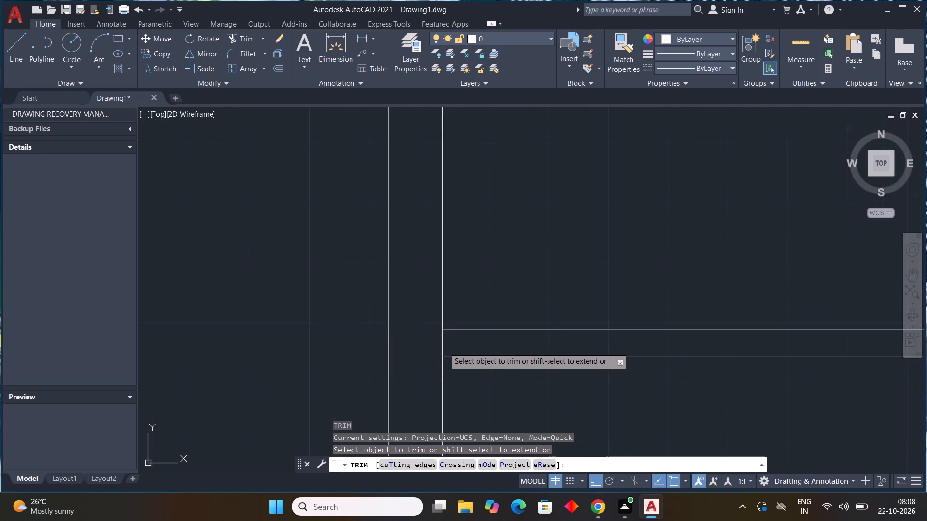
left_click(435, 345)
Trim the left inner wall line between the two lines of the fourth horizontal partition.
scroll(434, 357, "down", 4)
scroll(464, 389, "down", 1)
middle_click_drag(459, 386, 451, 364)
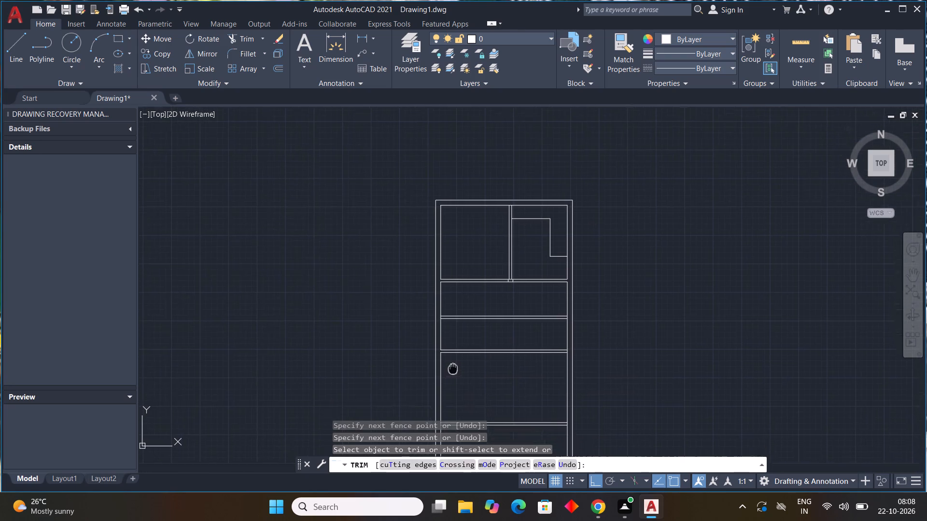
middle_click_drag(451, 364, 431, 245)
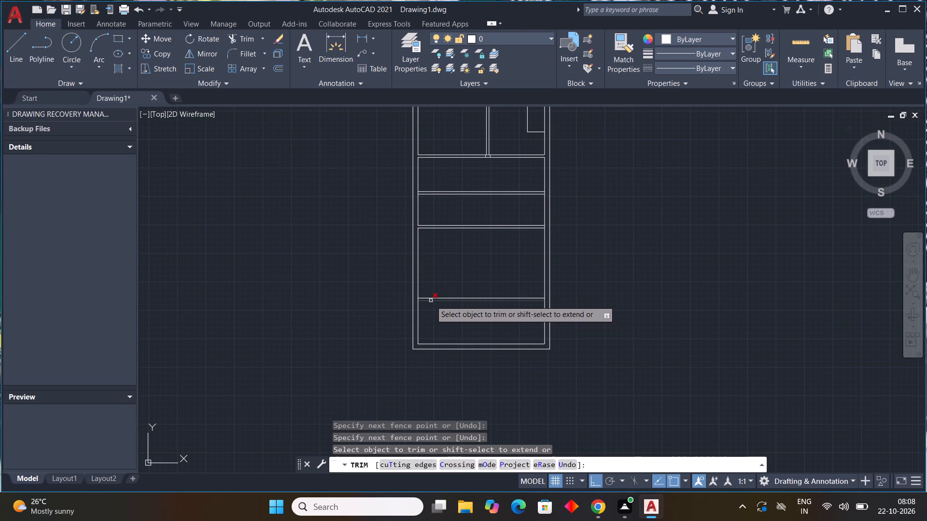
scroll(422, 306, "up", 2)
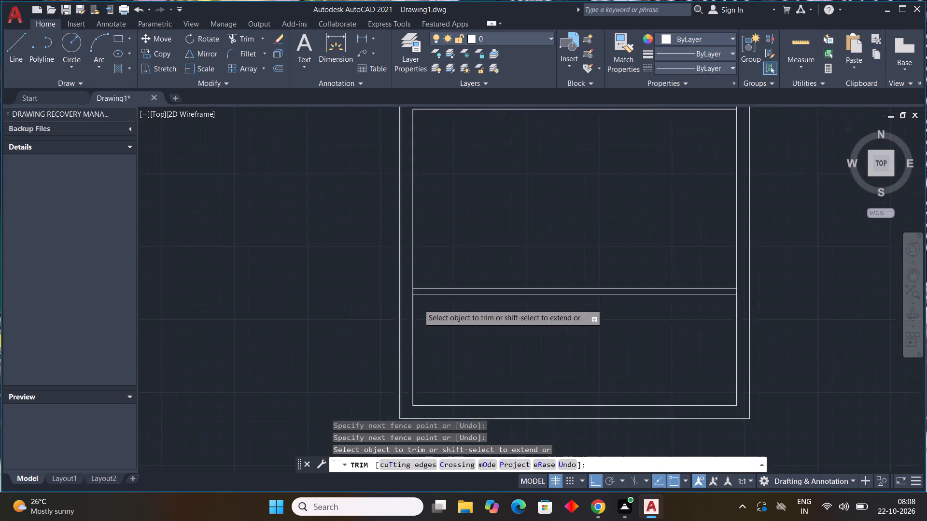
scroll(418, 304, "up", 2)
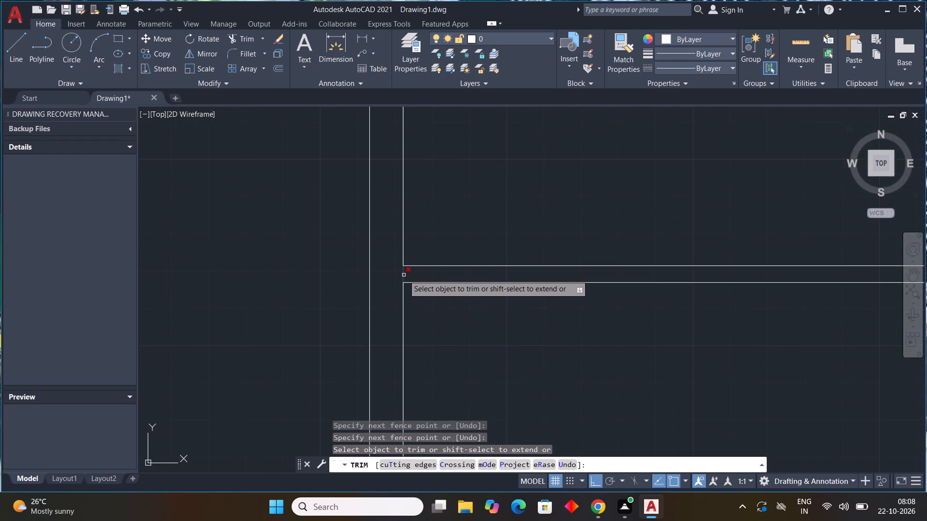
left_click(404, 275)
scroll(454, 332, "down", 4)
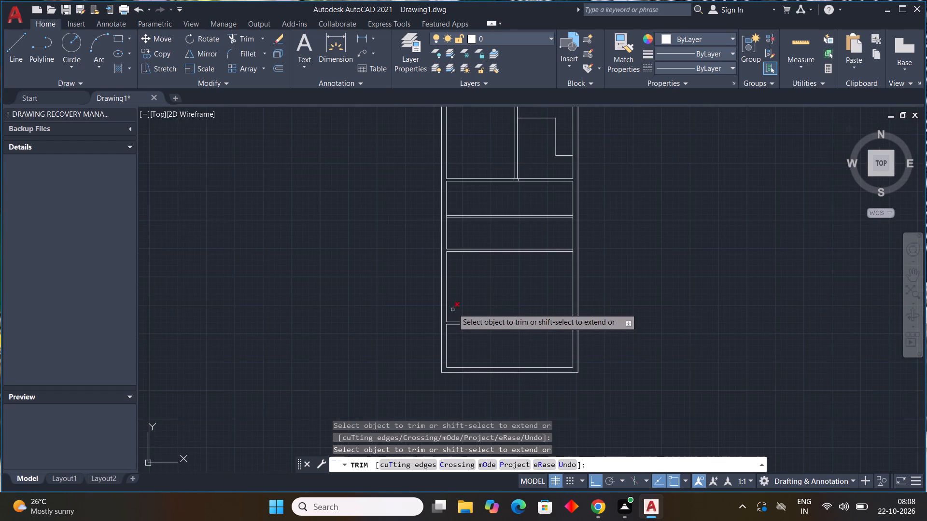
scroll(524, 281, "up", 1)
scroll(524, 280, "down", 3)
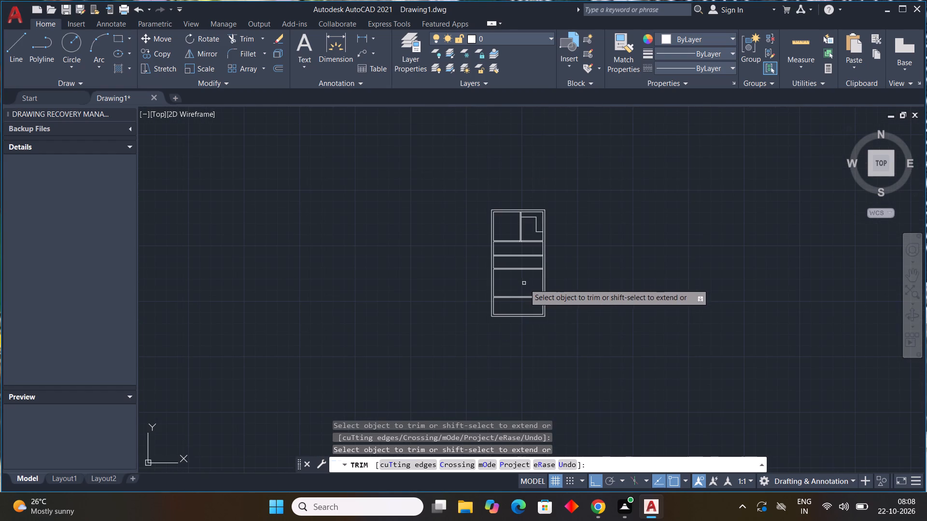
scroll(534, 284, "up", 3)
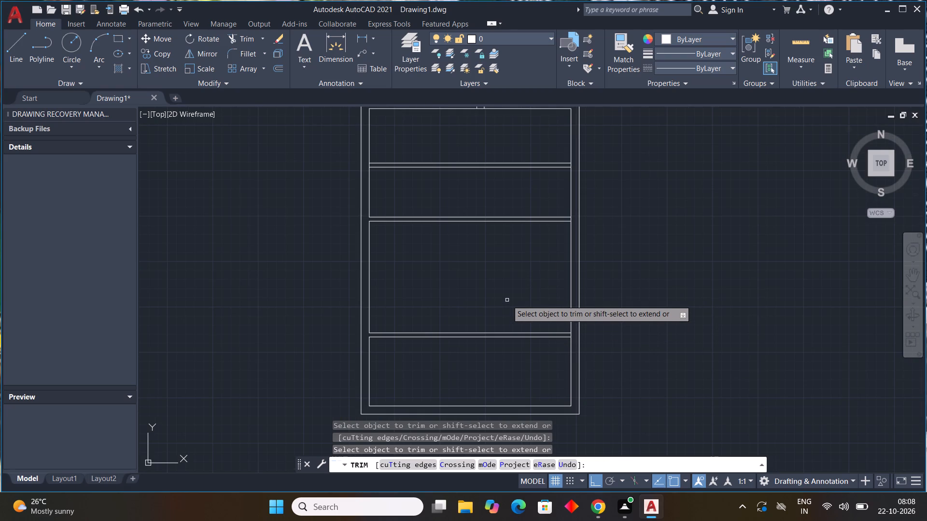
key("Escape")
key("Escape")
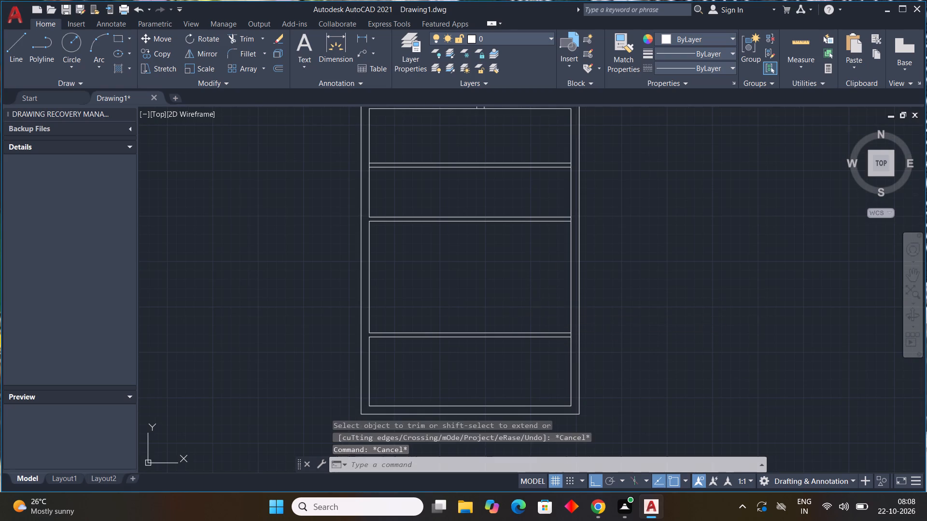
key("Escape")
key("Escape")
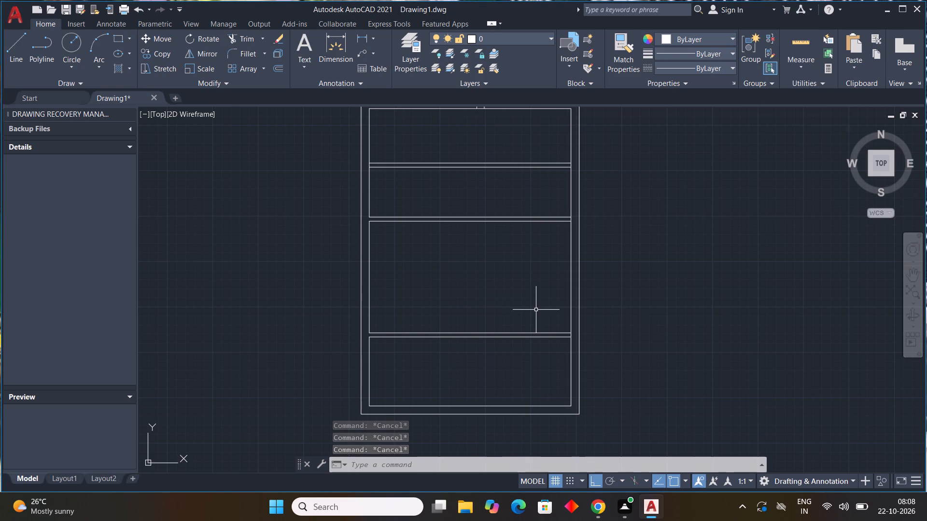
Offset the left inner wall line between the first and third horizontal partitions 5'0" to the right.
type("off")
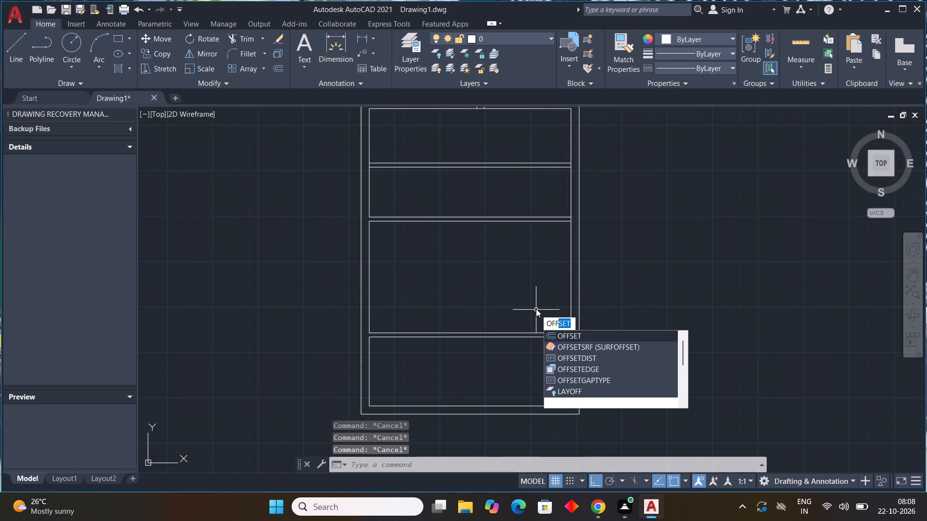
key("space")
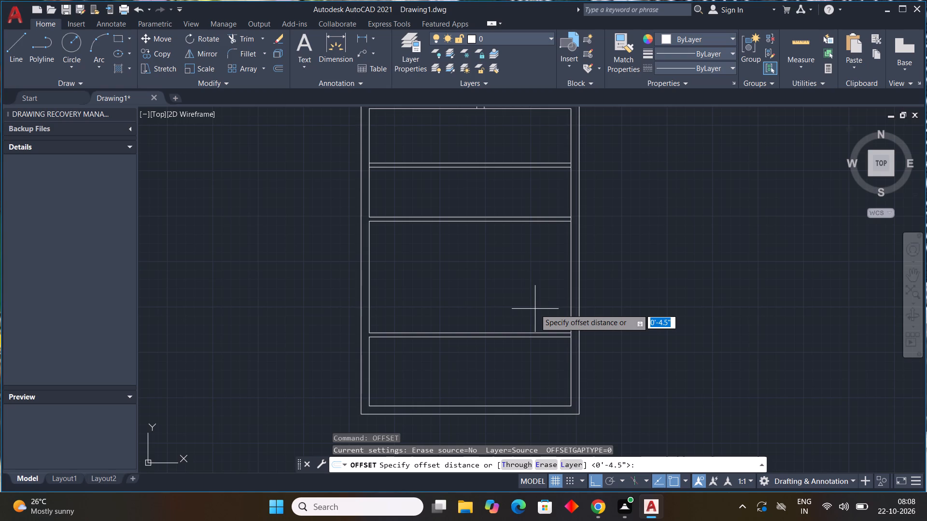
type("5'0")
key("shift+quotedbl")
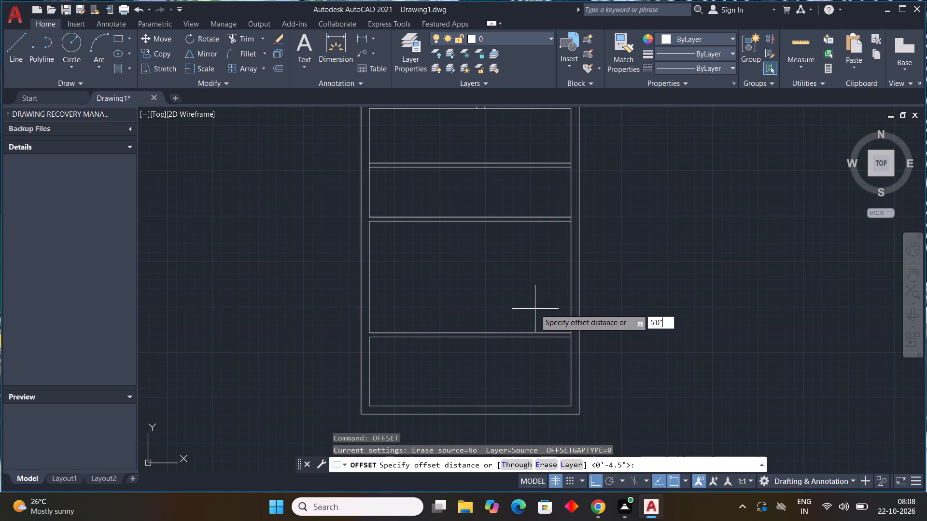
key("Return")
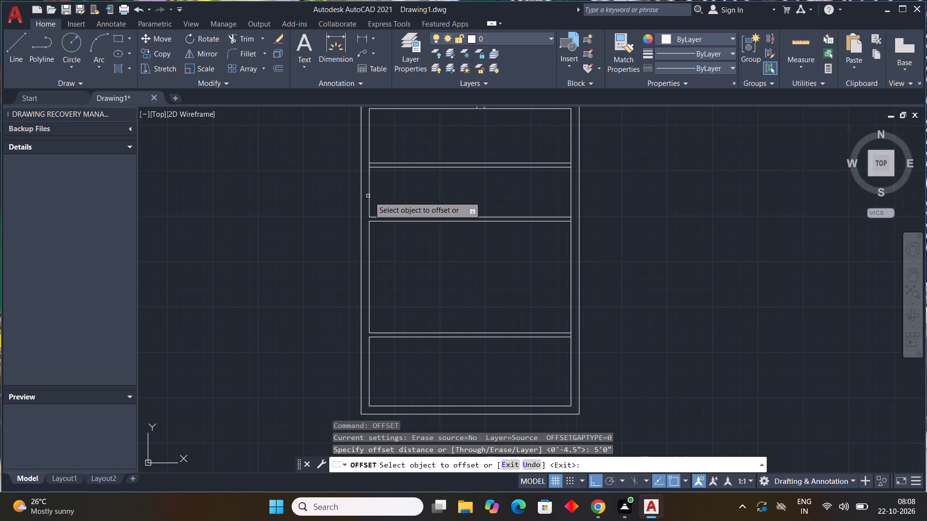
left_click_drag(370, 196, 379, 198)
left_click(400, 205)
key("Escape")
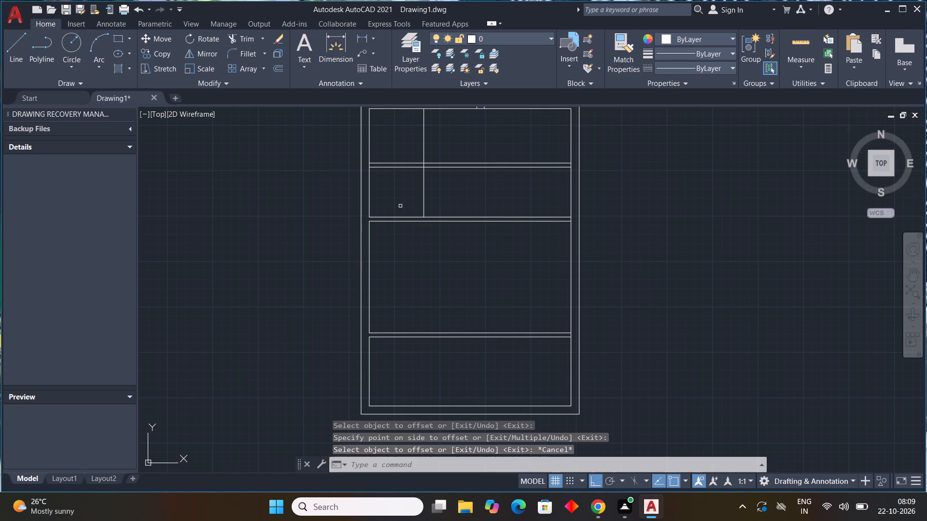
Offset the new vertical line 4.5" to the right to form a vertical partition across the two middle strips.
key("space")
type("4")
type(".5")
key("shift+quotedbl")
key("Return")
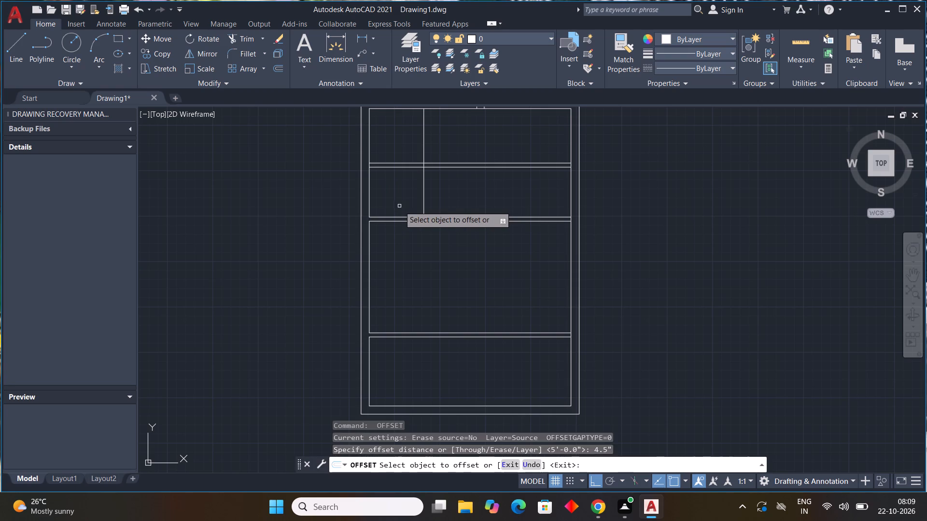
left_click_drag(425, 204, 429, 205)
left_click(446, 206)
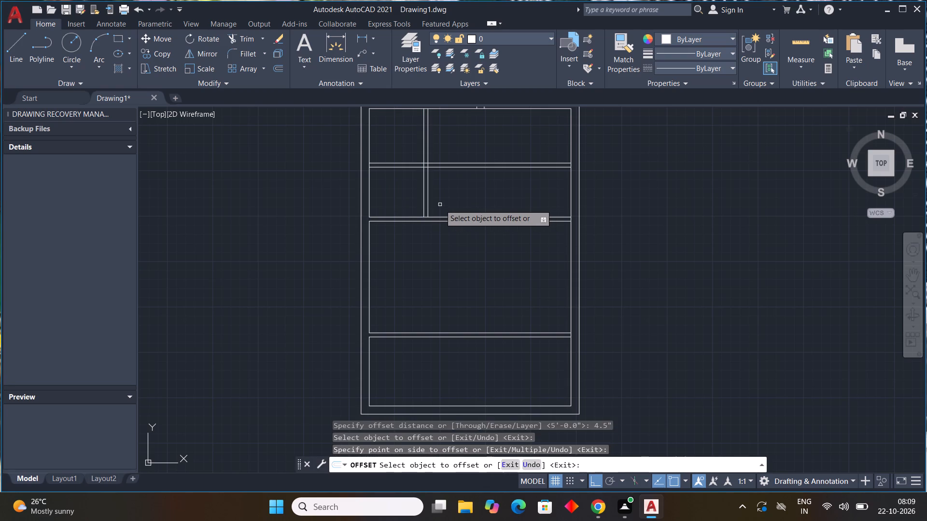
key("Escape")
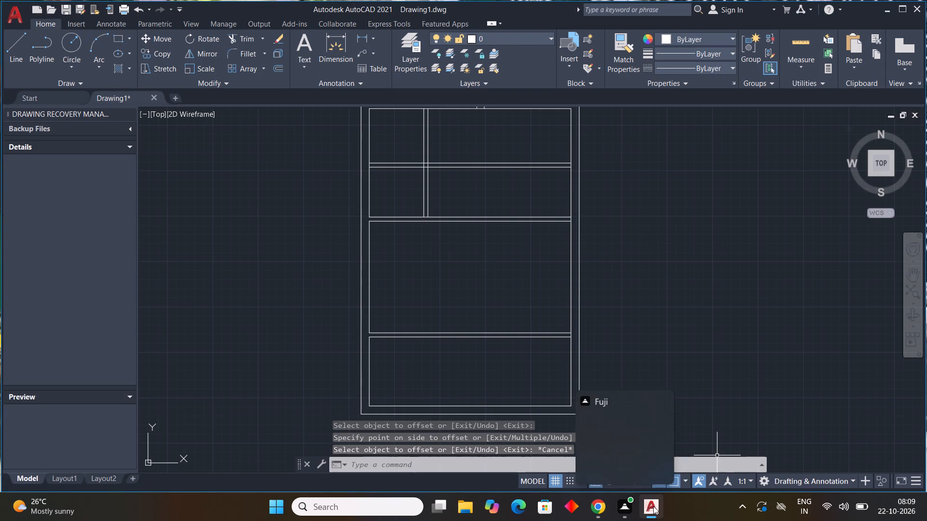
Offset the left inner wall line between the third and fourth horizontal partitions 10'0" to the right.
left_click(696, 454)
middle_click_drag(459, 279, 506, 364)
scroll(467, 301, "up", 2)
middle_click_drag(467, 301, 476, 366)
scroll(468, 307, "down", 1)
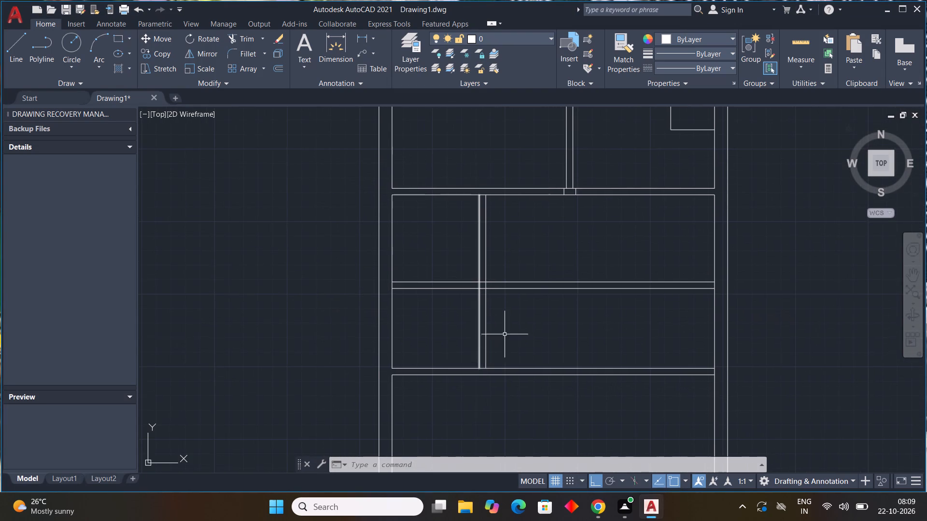
middle_click_drag(594, 355, 569, 218)
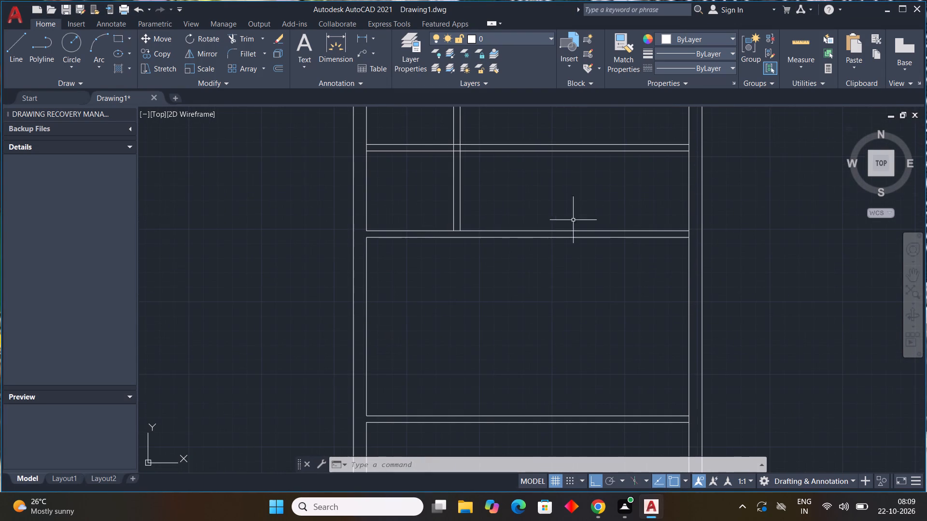
type("off")
key("space")
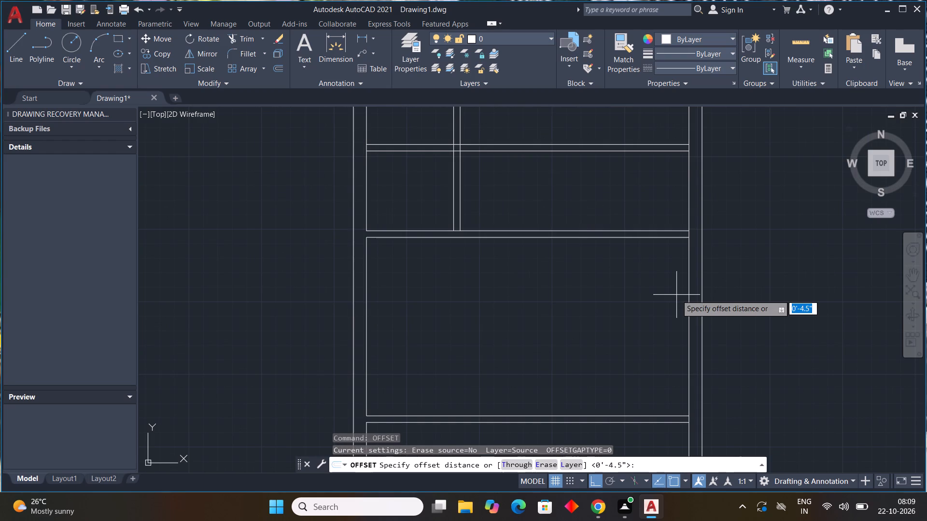
type("10")
type("'0\"")
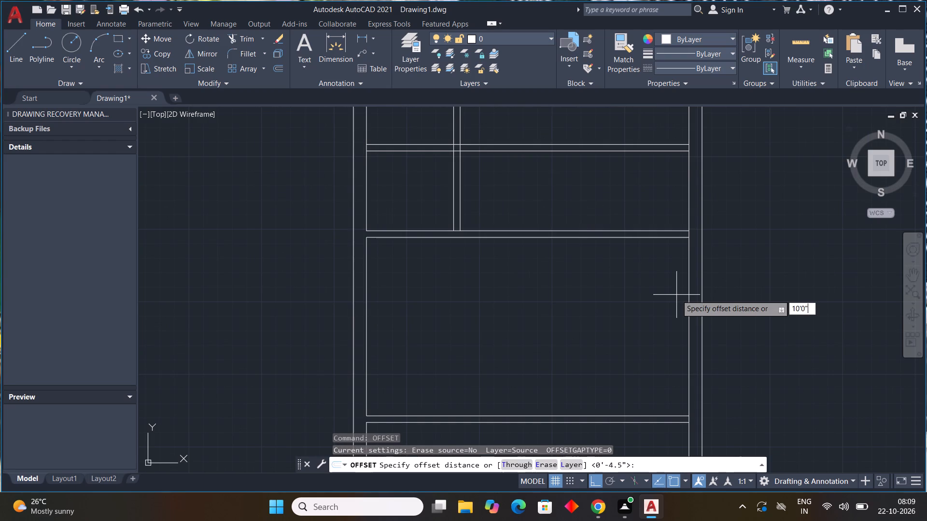
key("Return")
scroll(676, 295, "up", 1)
scroll(219, 319, "down", 2)
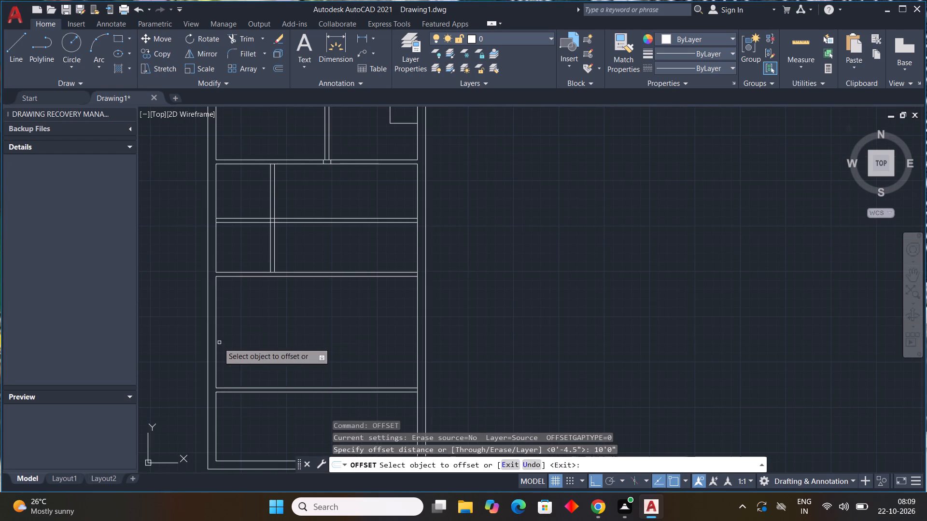
left_click(218, 344)
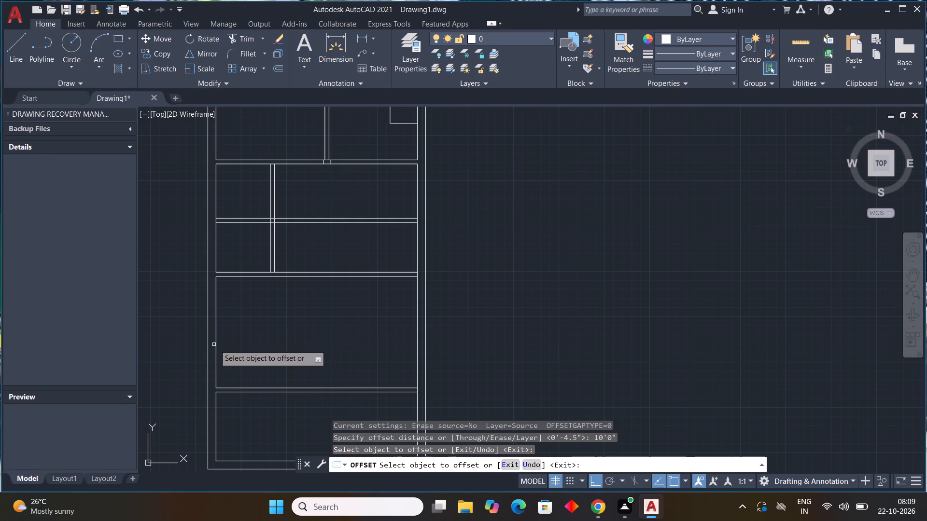
left_click_drag(216, 344, 229, 348)
left_click(434, 406)
key("Escape")
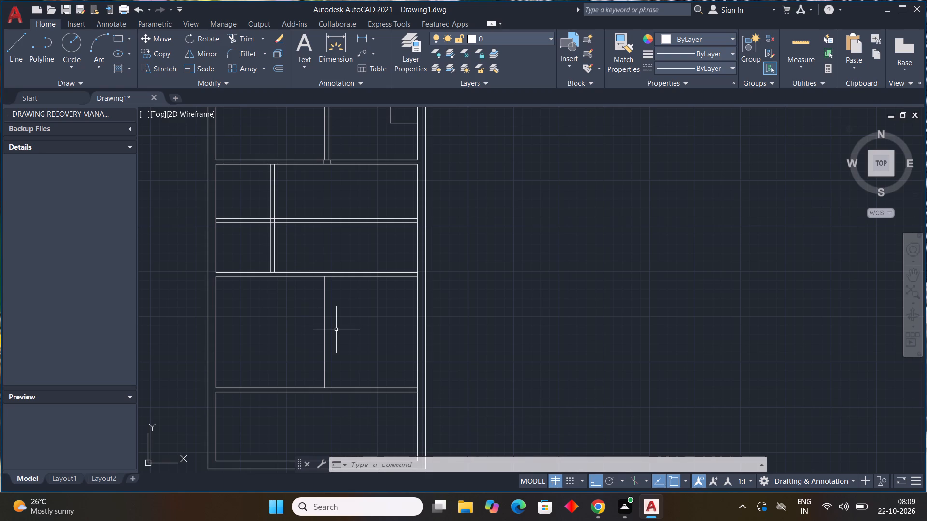
key("Escape")
Offset the new vertical line 4.5" to the right to form a vertical partition between the third and fourth horizontal partitions.
key("space")
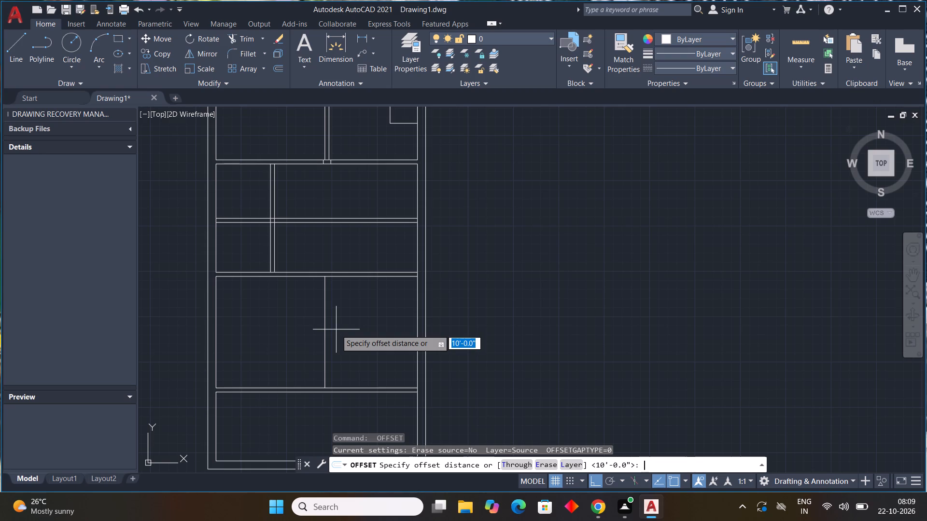
key("4")
type(".5")
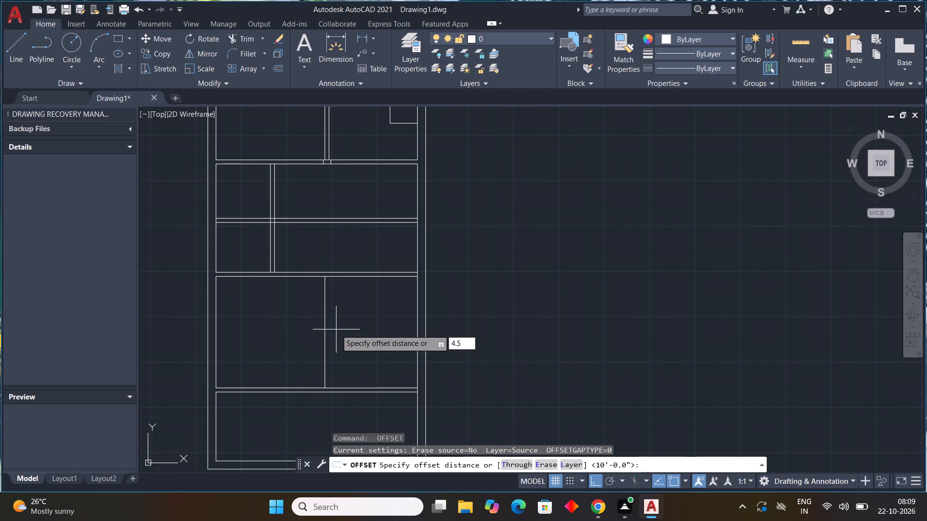
key("shift+quotedbl")
key("Return")
left_click_drag(330, 306, 335, 307)
left_click_drag(324, 309, 329, 312)
left_click(344, 317)
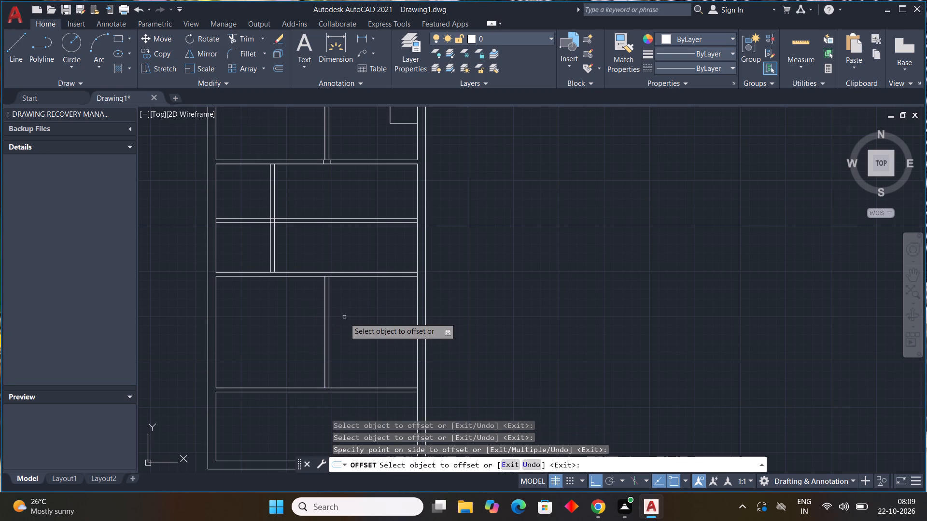
key("Escape")
key("Escape")
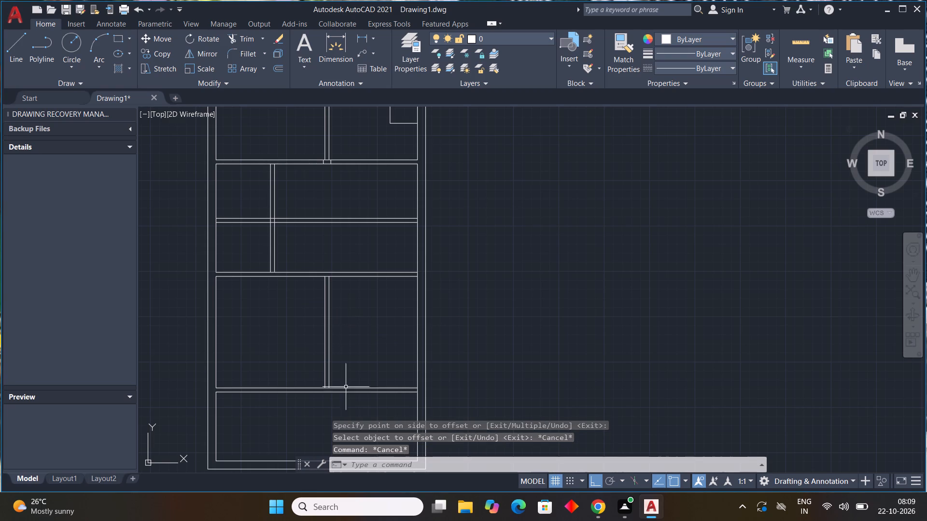
Trim the second horizontal partition right of the middle vertical partition, and trim the first horizontal partition's lower line between that vertical partition's two lines.
scroll(352, 411, "down", 2)
scroll(362, 371, "up", 2)
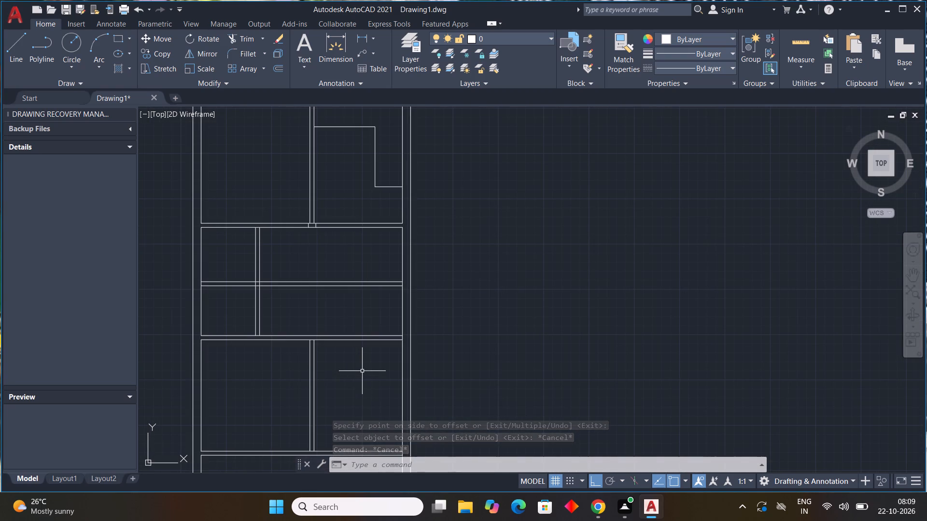
type("tr")
key("space")
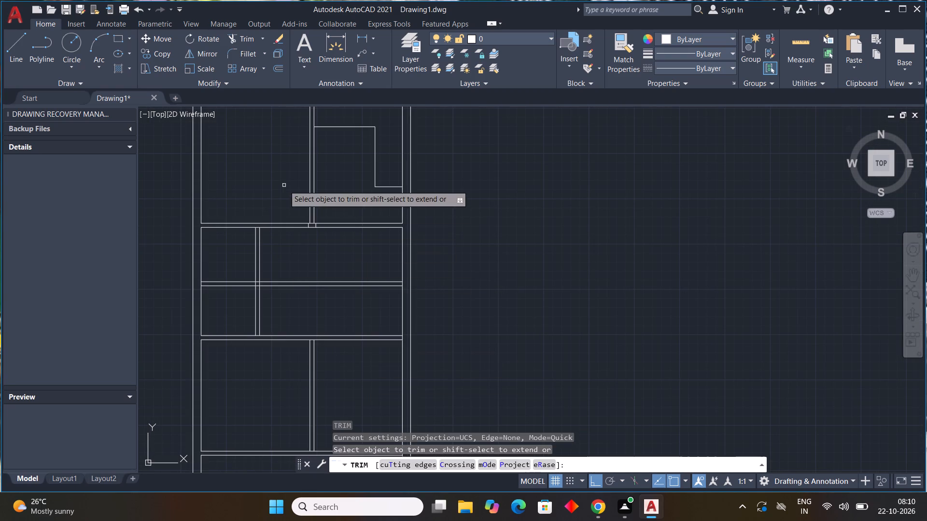
left_click_drag(321, 269, 323, 300)
scroll(296, 232, "up", 2)
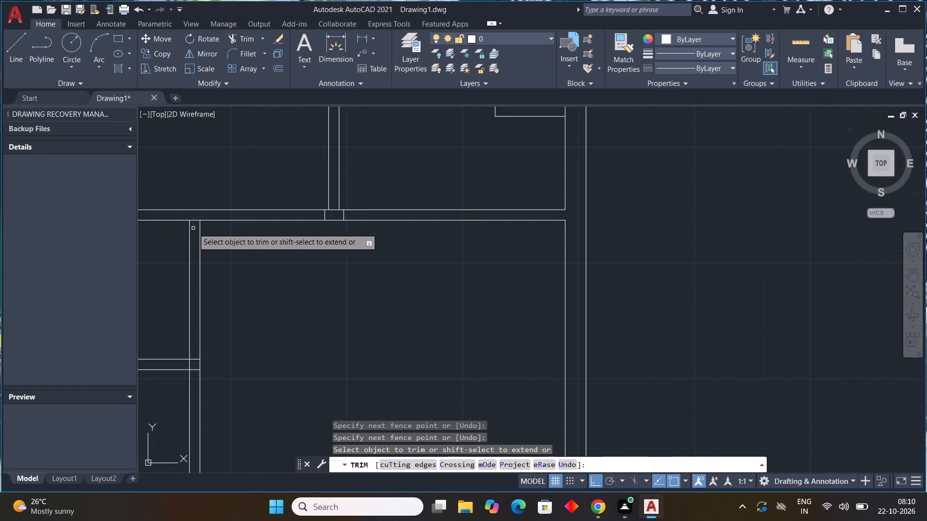
left_click(195, 219)
scroll(315, 280, "down", 2)
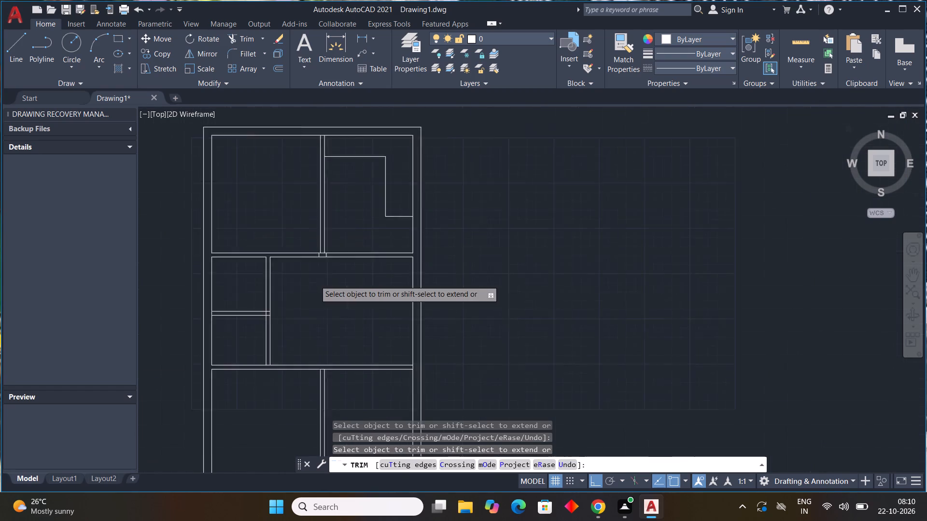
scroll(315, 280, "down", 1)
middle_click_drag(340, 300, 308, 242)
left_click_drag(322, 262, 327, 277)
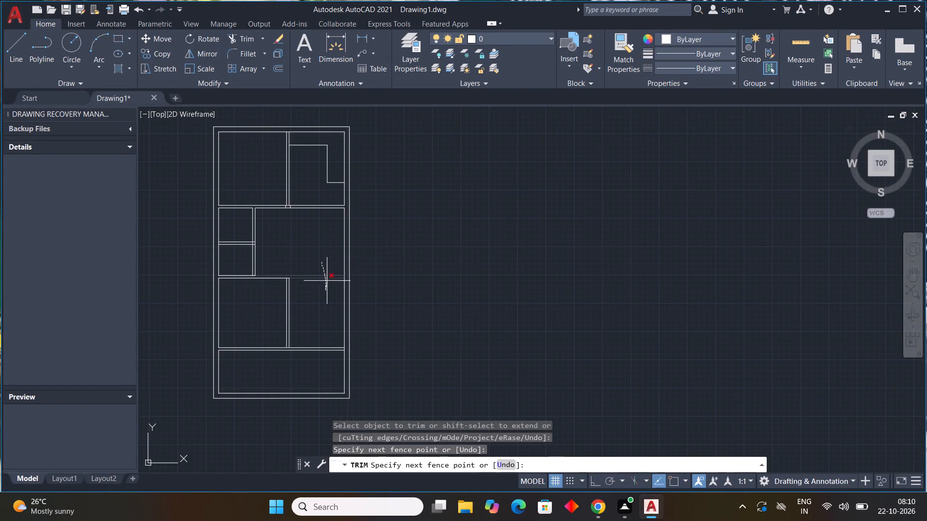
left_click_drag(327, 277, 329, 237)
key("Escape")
Stretch the upper end of the lower vertical partition's right line up to the third horizontal partition's upper line.
scroll(295, 288, "up", 3)
left_click(267, 266)
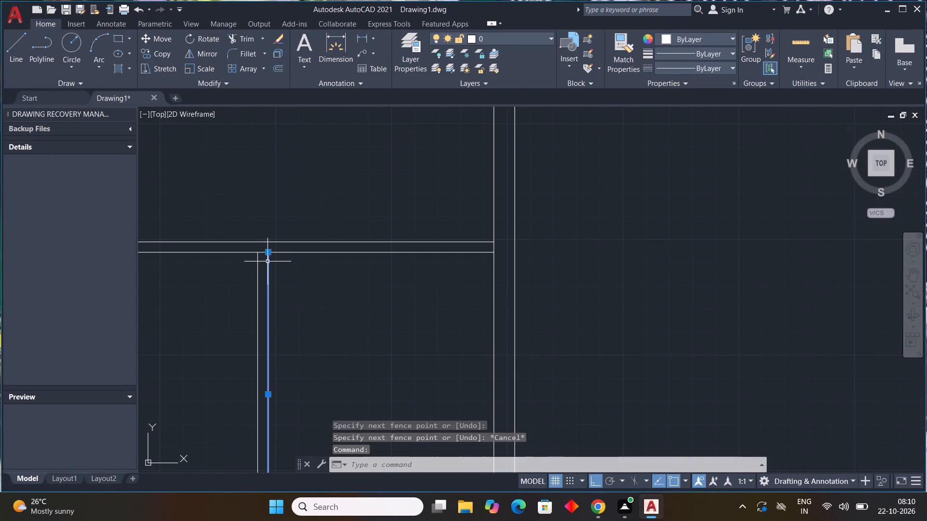
left_click(267, 253)
left_click(266, 242)
key("Escape")
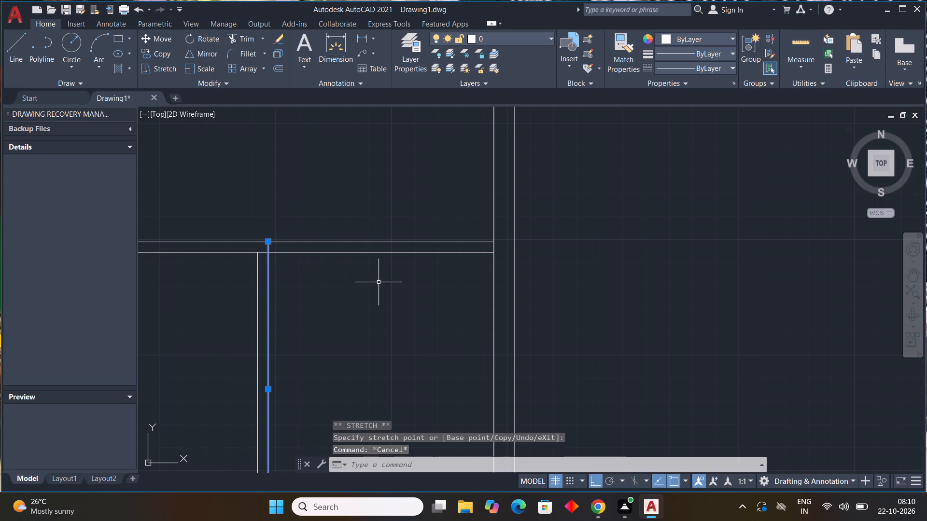
Stretch the lower end of the same vertical line down to the fourth horizontal partition's lower line.
scroll(379, 283, "down", 3)
scroll(386, 306, "up", 2)
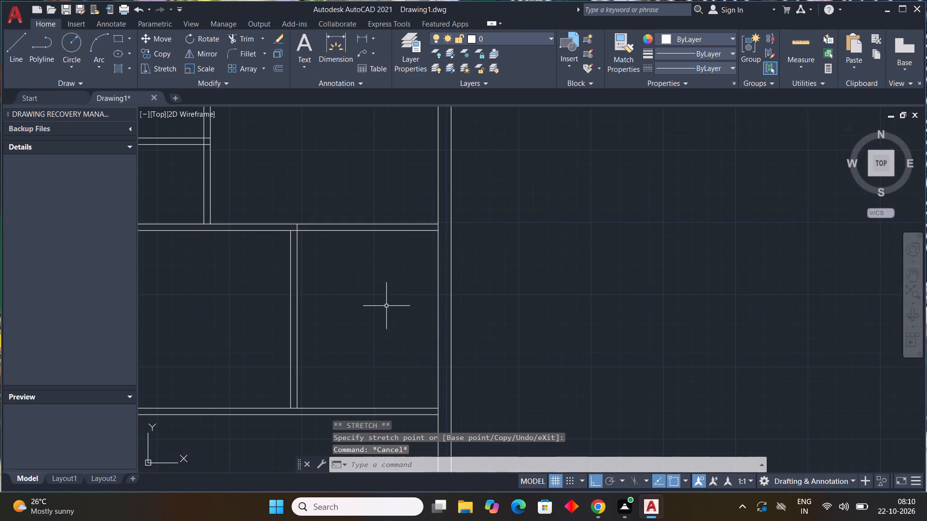
scroll(386, 306, "up", 1)
scroll(386, 306, "down", 2)
middle_click_drag(373, 343, 371, 251)
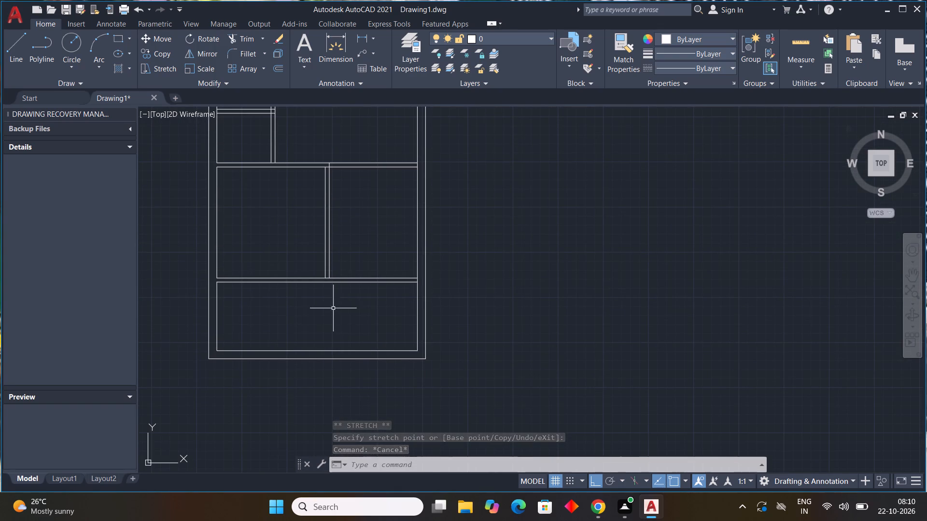
scroll(361, 243, "up", 2)
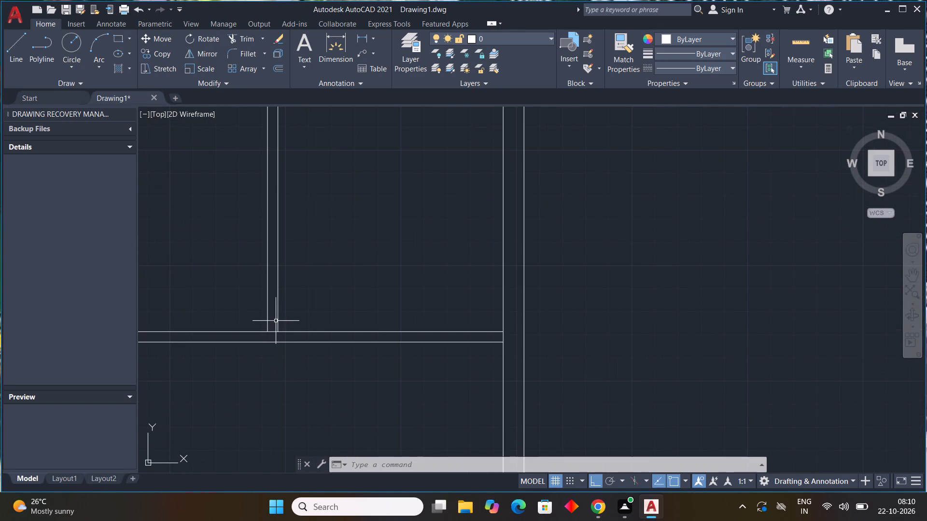
left_click(279, 321)
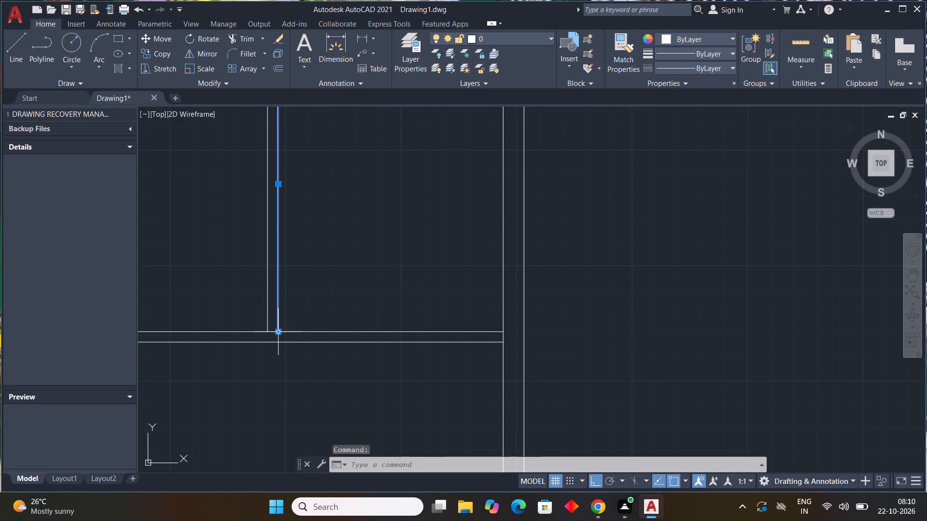
left_click(280, 332)
left_click(279, 340)
key("Escape")
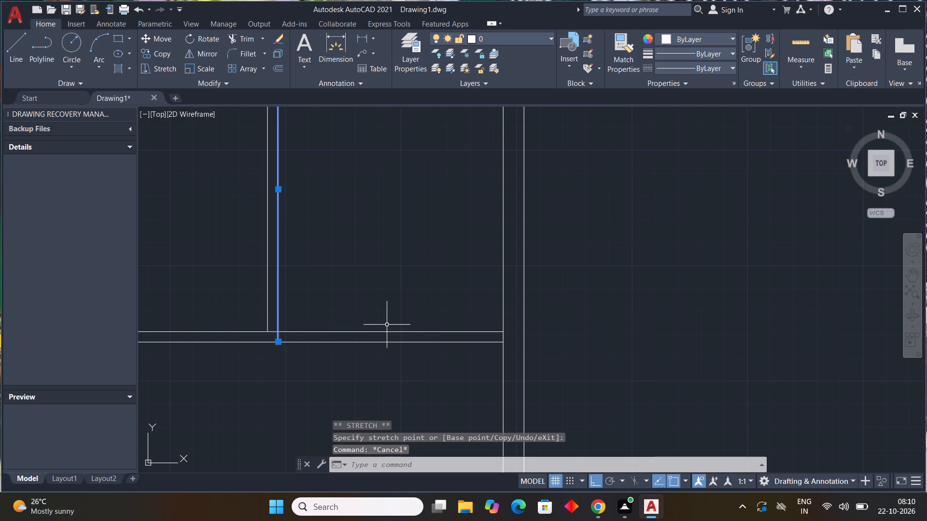
Trim both lines of the third and fourth horizontal partitions to the right of the lower vertical partition.
scroll(387, 325, "down", 4)
scroll(387, 325, "up", 3)
middle_click_drag(390, 297, 377, 305)
scroll(377, 305, "up", 1)
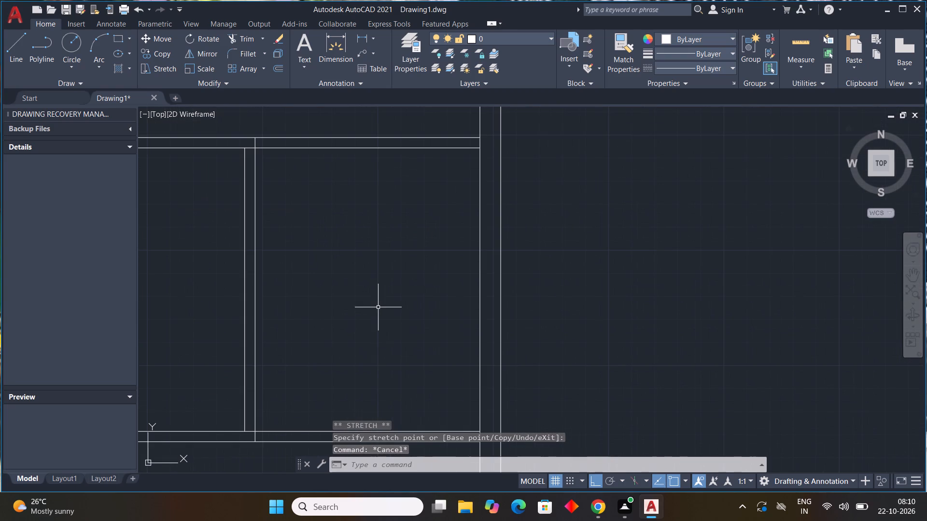
type("tr")
key("space")
left_click_drag(311, 133, 311, 133)
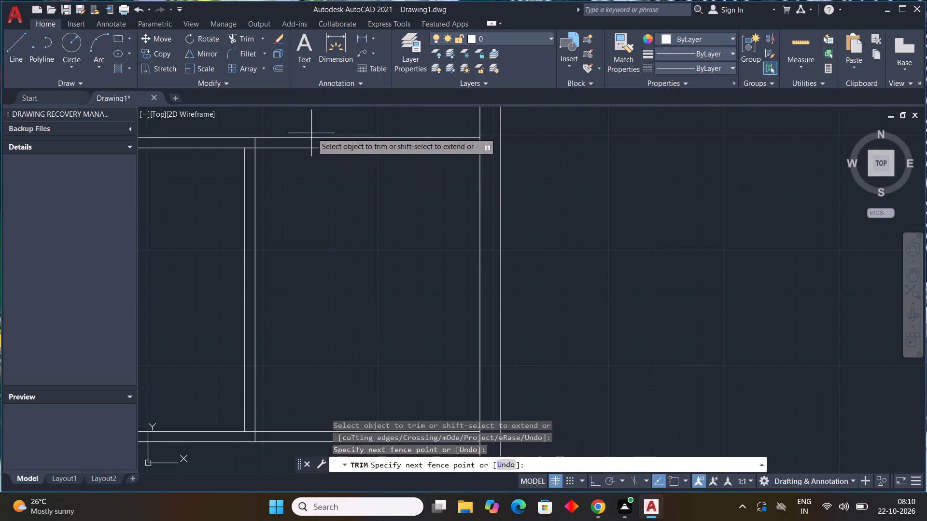
left_click_drag(311, 133, 316, 171)
scroll(378, 282, "down", 3)
middle_click_drag(388, 301, 373, 255)
left_click_drag(370, 262, 365, 292)
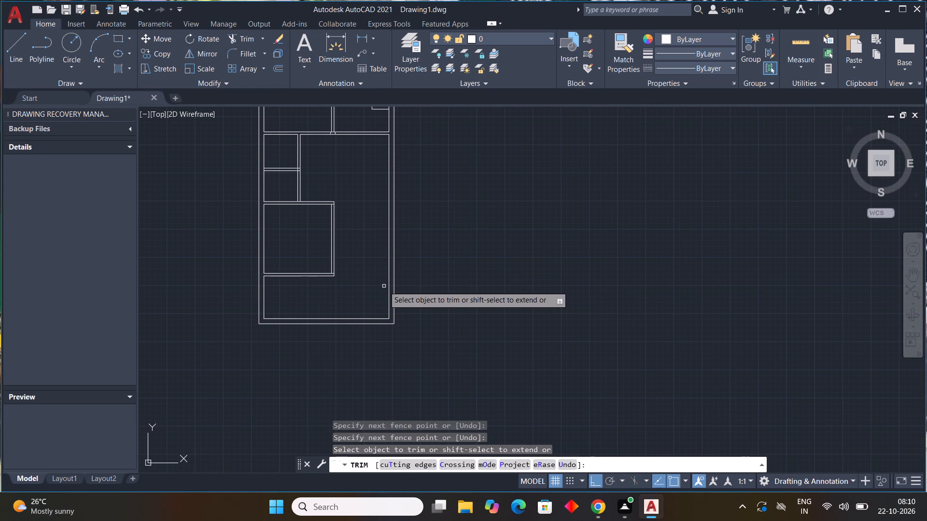
key("Escape")
key("Escape")
key("Escape")
Offset the first horizontal partition's lower line, right of the middle vertical partition, 13'7" downward.
middle_click_drag(373, 257, 362, 349)
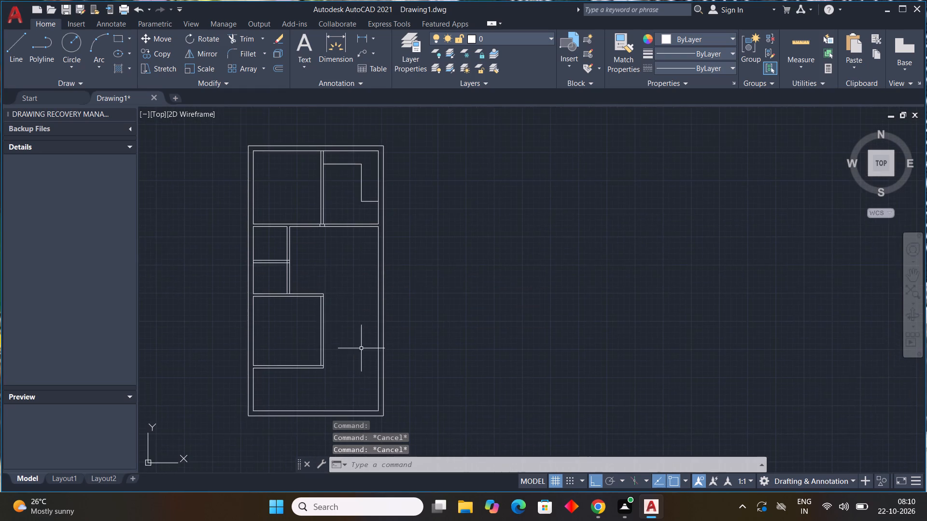
scroll(318, 238, "up", 3)
scroll(323, 239, "down", 1)
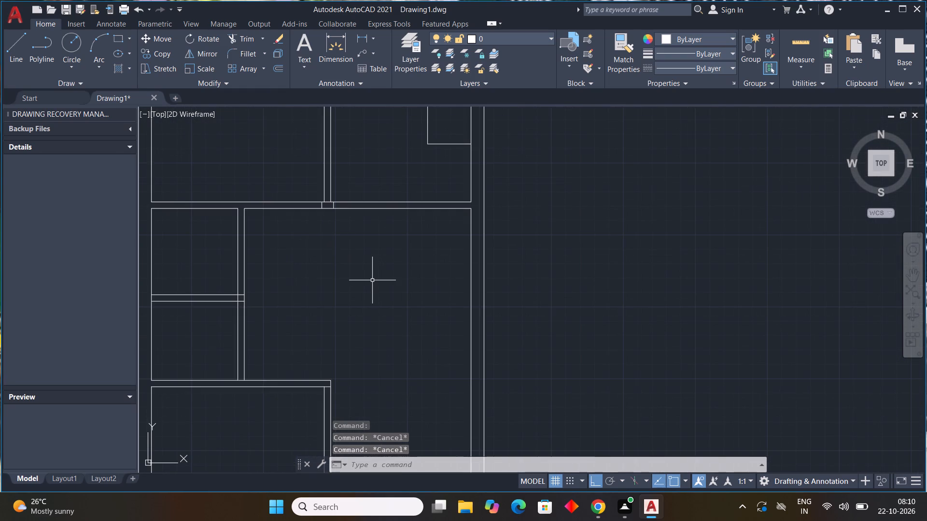
scroll(373, 281, "down", 1)
type("off")
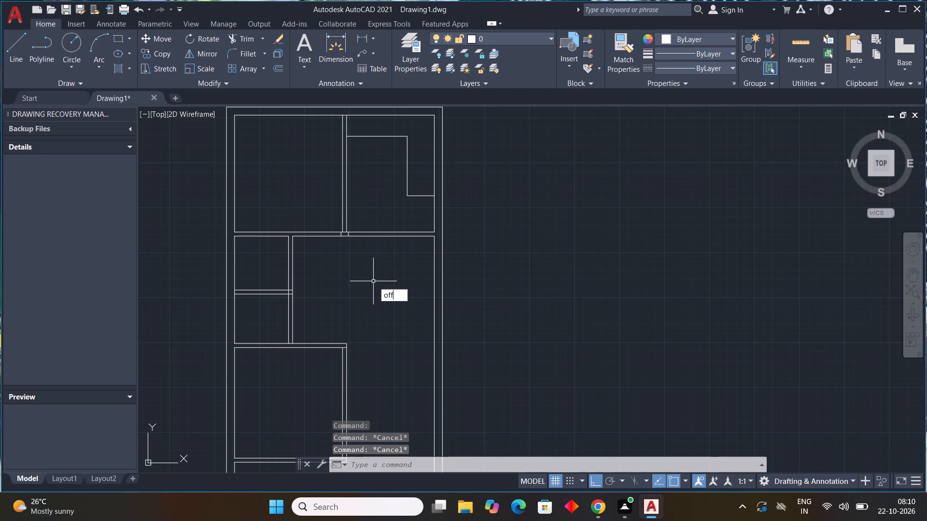
key("space")
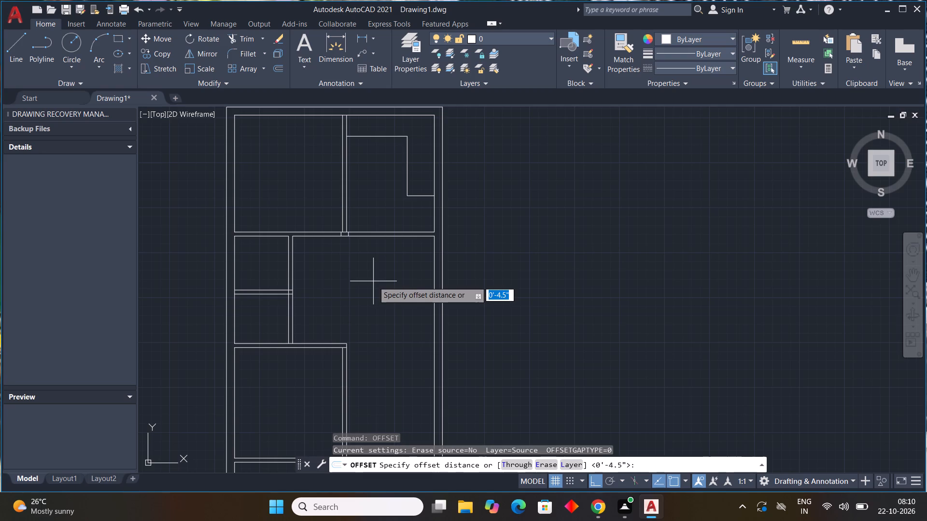
type("13")
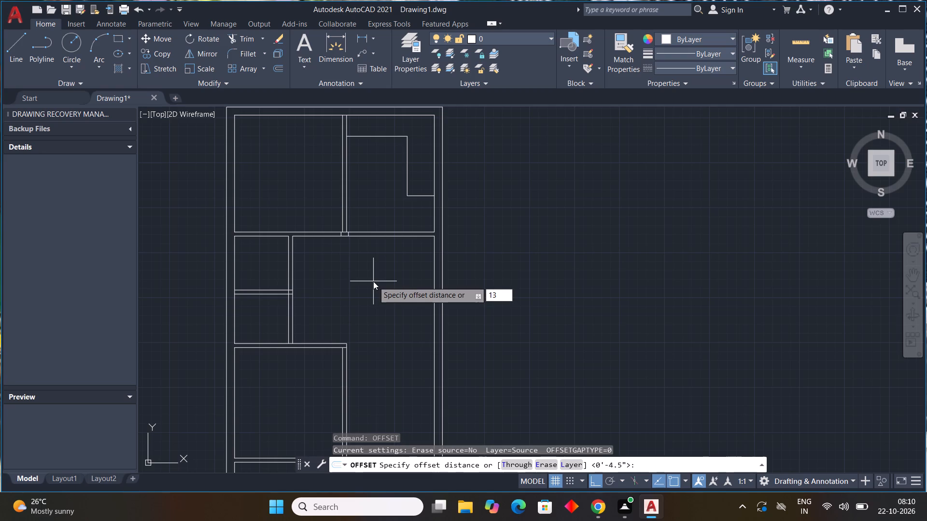
key("apostrophe")
type("7\"")
key("Return")
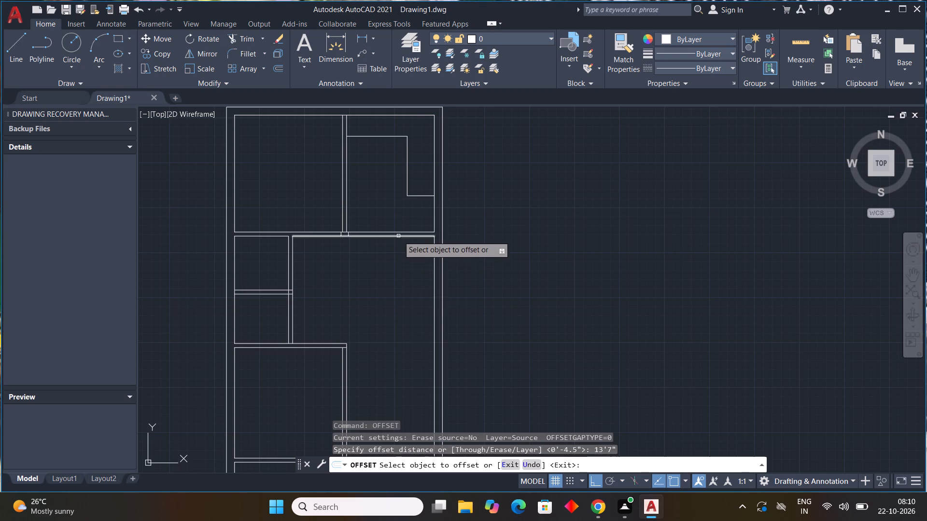
left_click(398, 235)
left_click(430, 352)
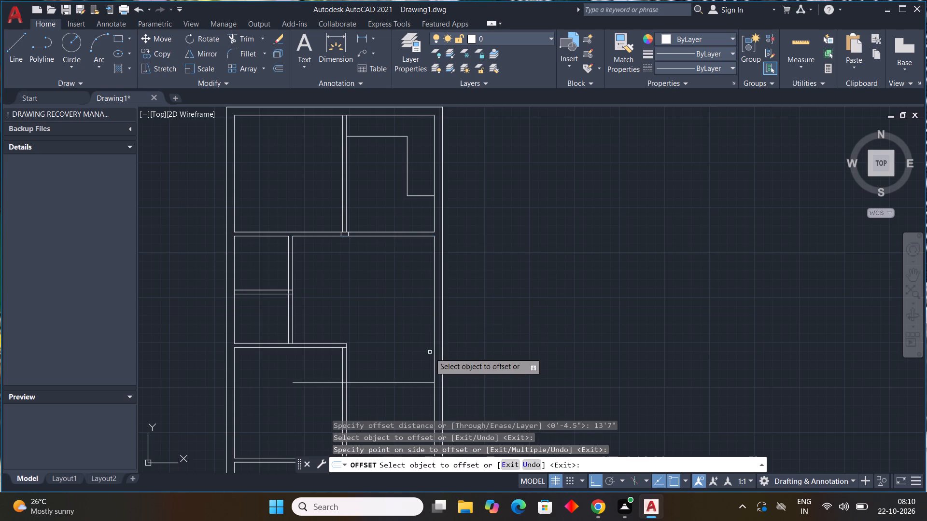
scroll(427, 349, "down", 1)
middle_click_drag(421, 340, 400, 261)
key("Escape")
key("Escape")
key("Escape")
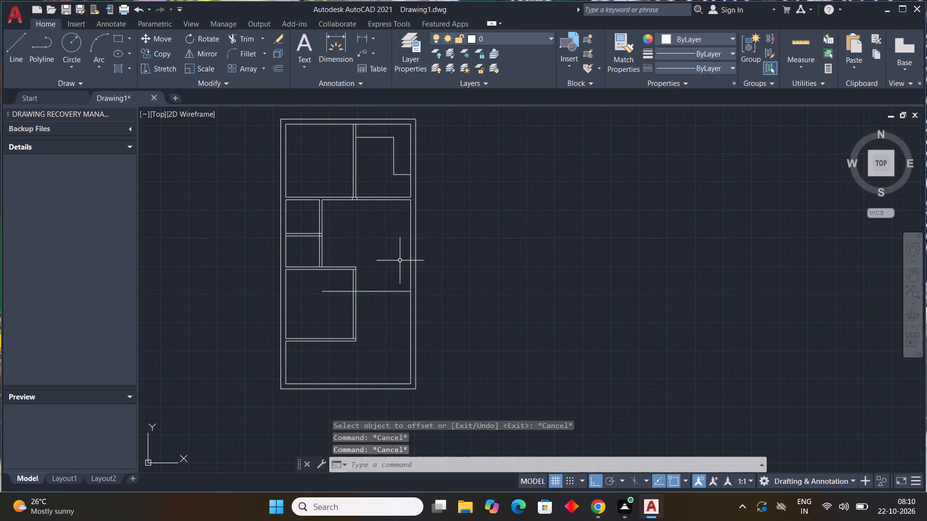
key("Escape")
Offset the new horizontal line 9" downward to form a 9" wall across the right-hand area.
key("space")
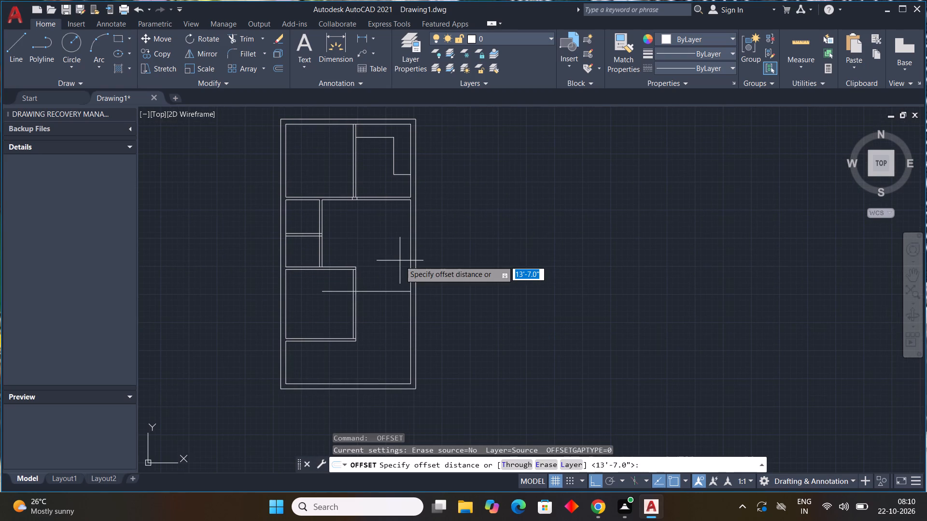
key("9")
key("shift+quotedbl")
key("Return")
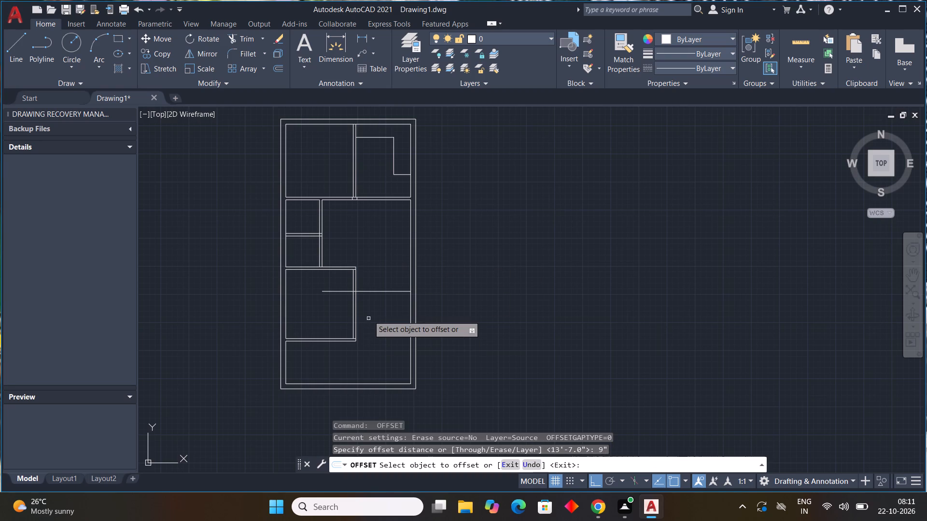
left_click(380, 292)
left_click(385, 306)
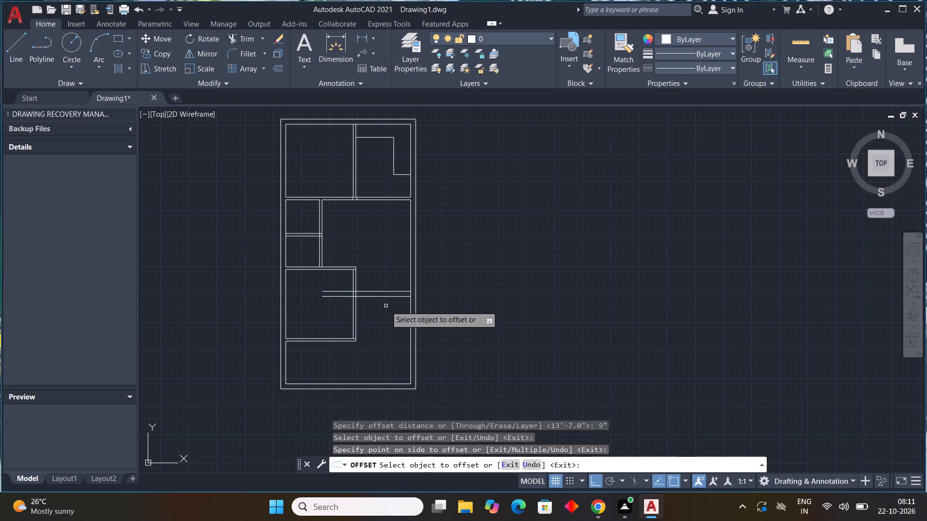
key("Escape")
Trim the lower vertical partition's right line below the new 9" horizontal wall.
scroll(375, 299, "up", 3)
middle_click_drag(373, 304, 363, 242)
type("tr")
key("space")
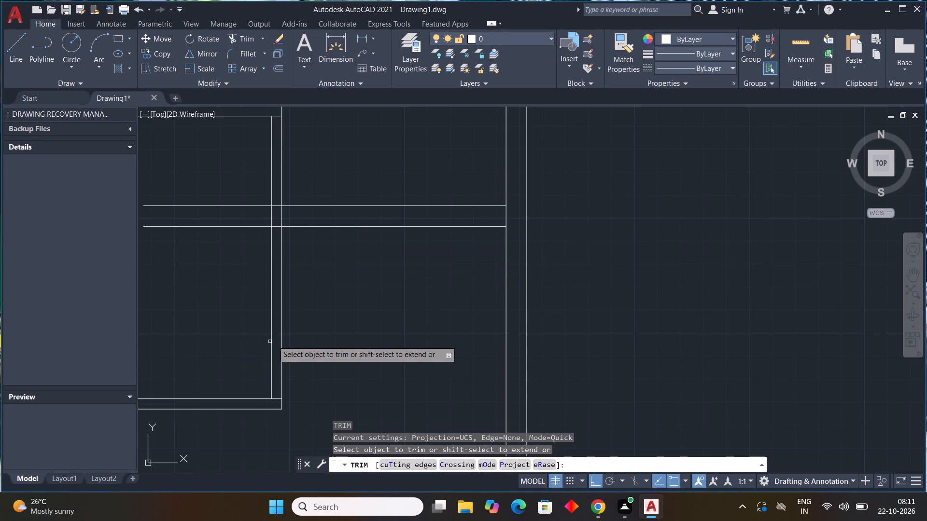
left_click(281, 335)
key("Escape")
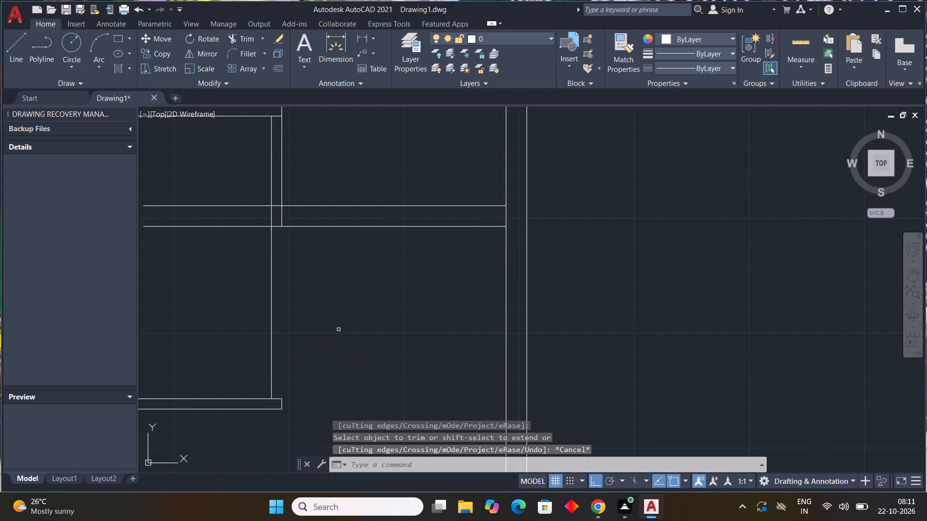
Offset the lower vertical partition's left line 9" to the right to form a 9" thick wall.
type("off 9\"")
key("Return")
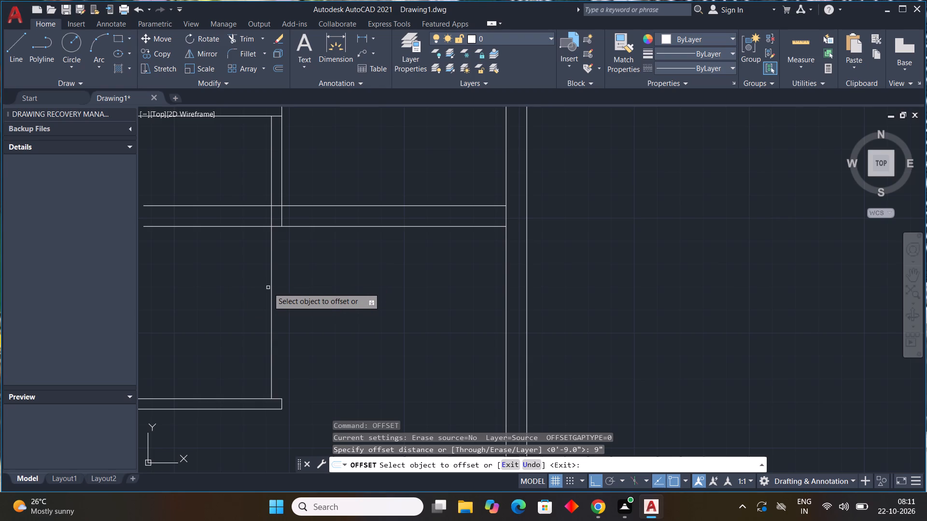
left_click_drag(270, 288, 275, 288)
left_click(334, 291)
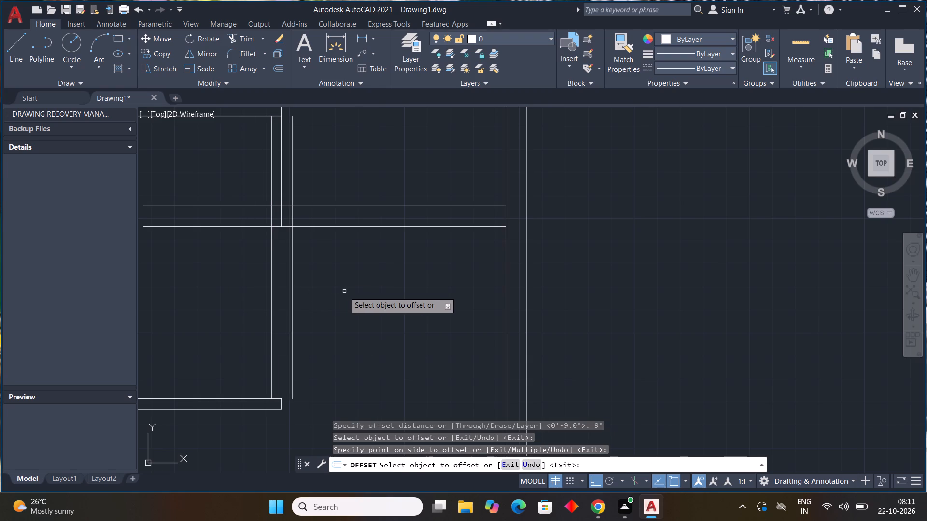
key("Escape")
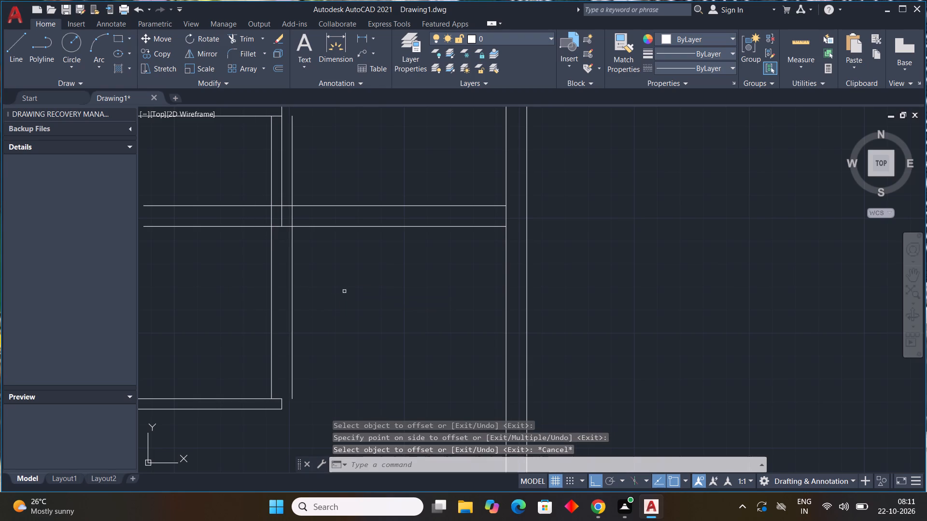
key("Escape")
key("Escape")
key("Escape")
key("Escape")
Draw lines from the offset vertical line's lower end down and across to the fourth horizontal partition's lower right corner, closing the wall.
type("l")
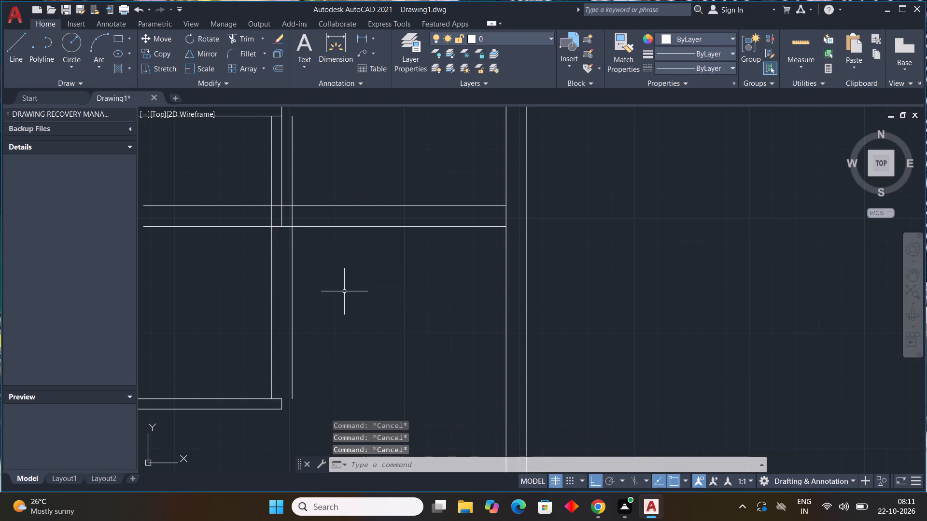
key("space")
scroll(292, 411, "up", 3)
middle_click_drag(292, 391, 290, 368)
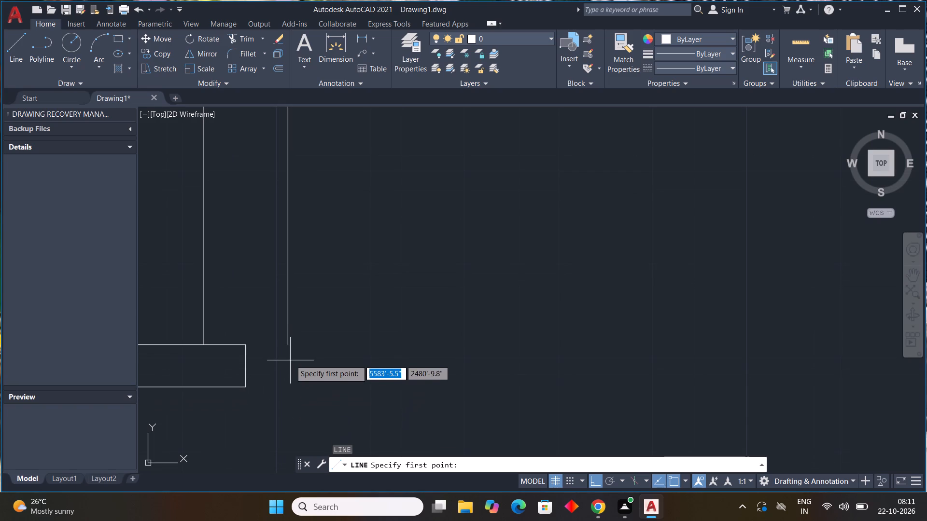
left_click(289, 348)
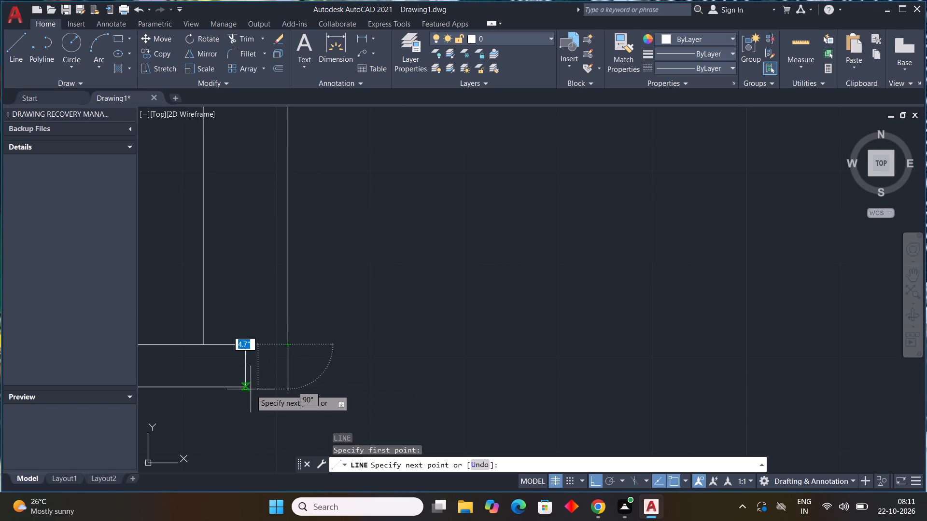
left_click(292, 387)
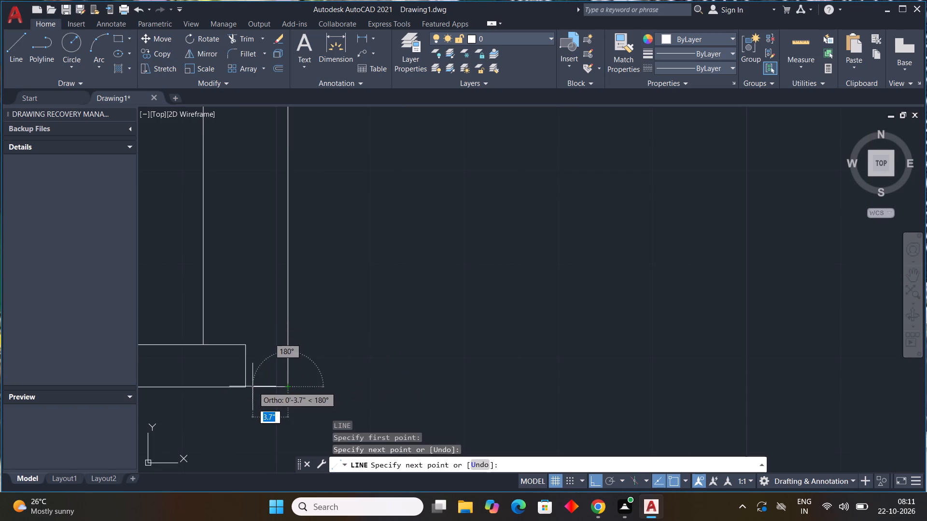
left_click(242, 387)
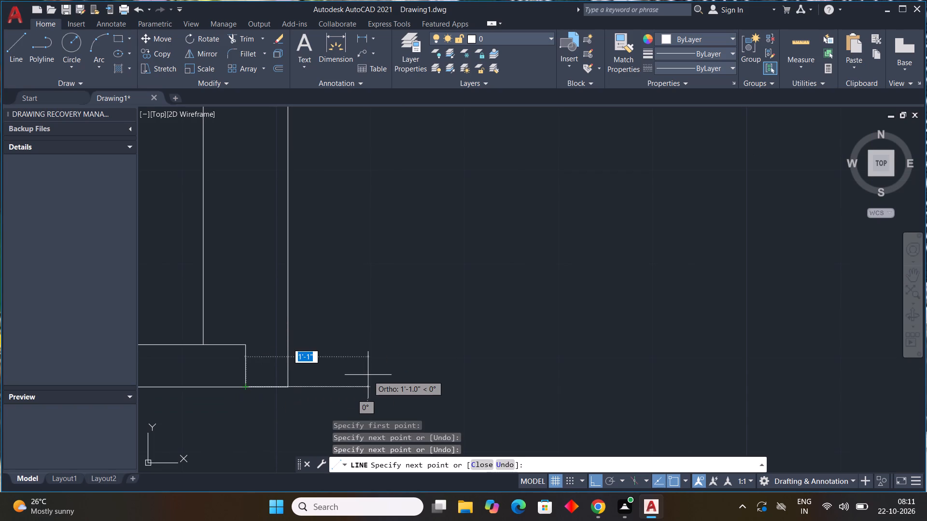
key("Escape")
Trim the excess lines at both ends of the 9" horizontal wall, opening its junctions with the vertical wall and right outer wall.
scroll(368, 373, "down", 4)
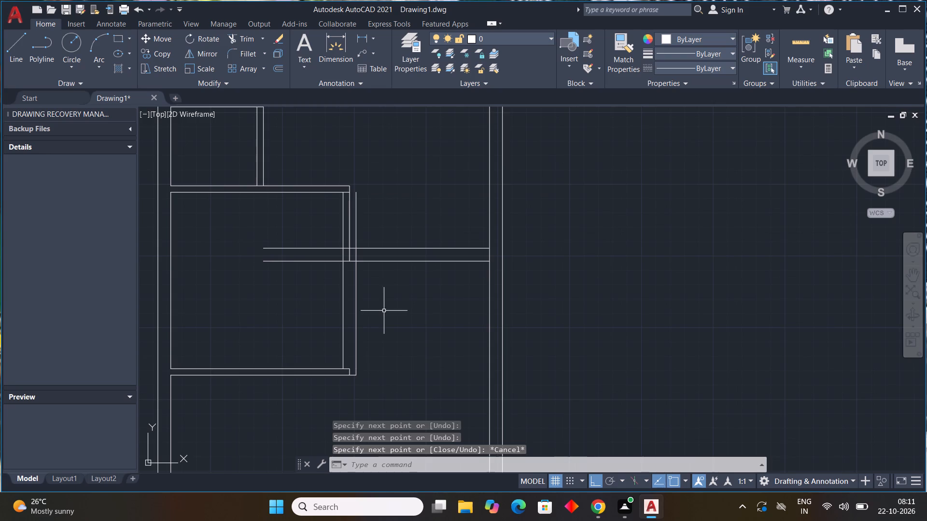
middle_click_drag(377, 282, 353, 345)
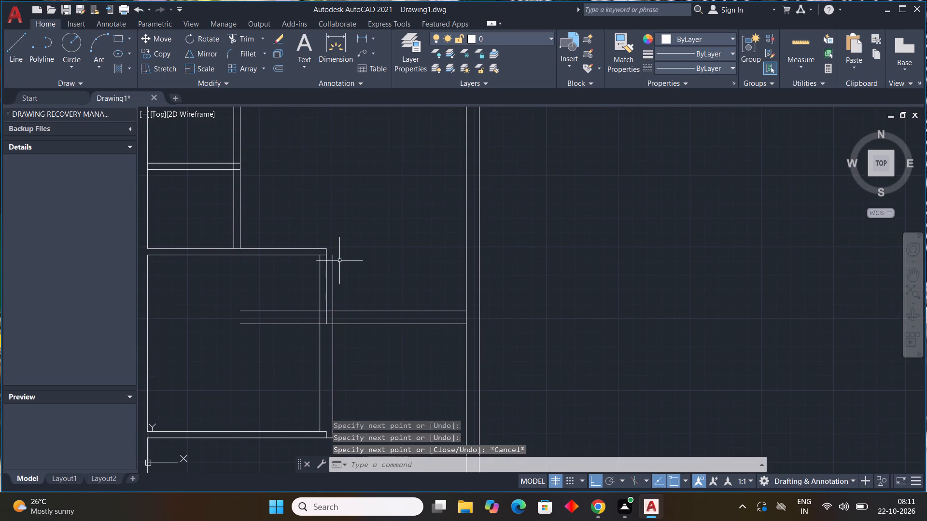
type("tr")
key("space")
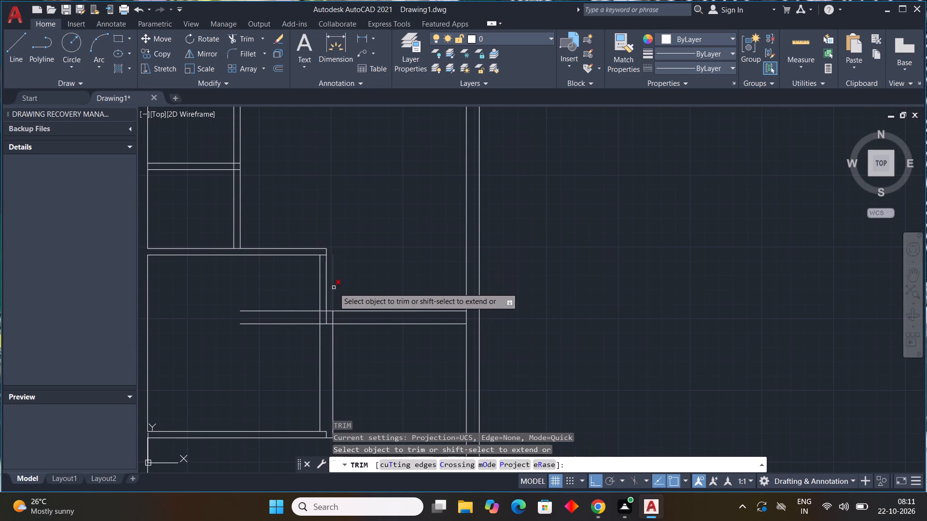
left_click(334, 289)
scroll(339, 320, "up", 2)
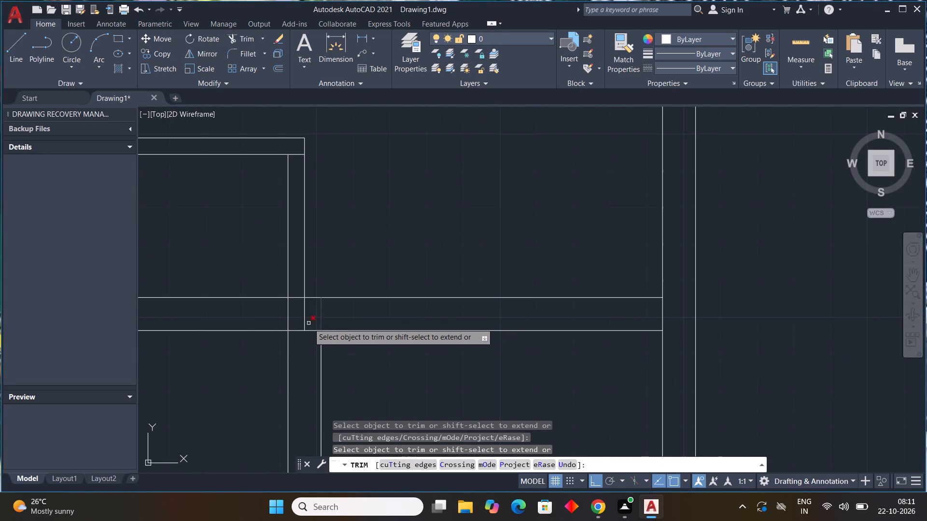
left_click_drag(245, 269, 247, 336)
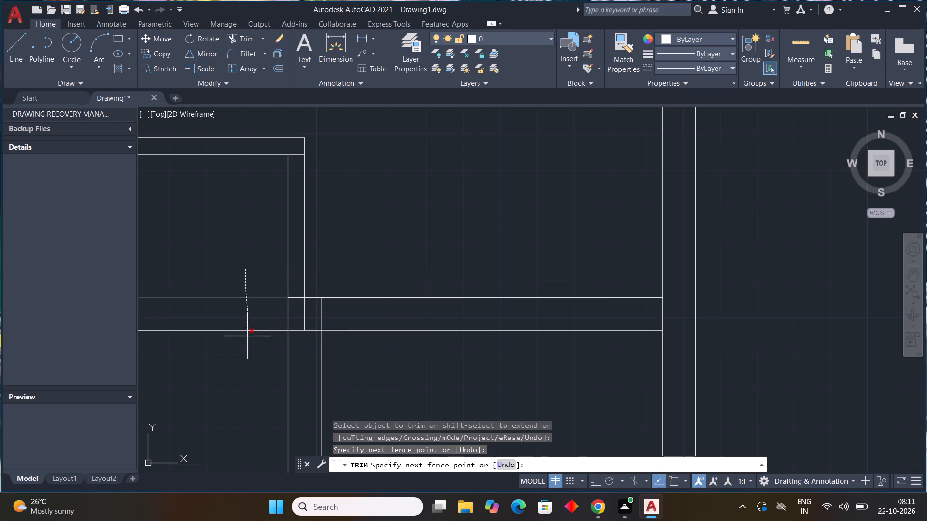
left_click_drag(247, 336, 248, 336)
scroll(297, 306, "up", 2)
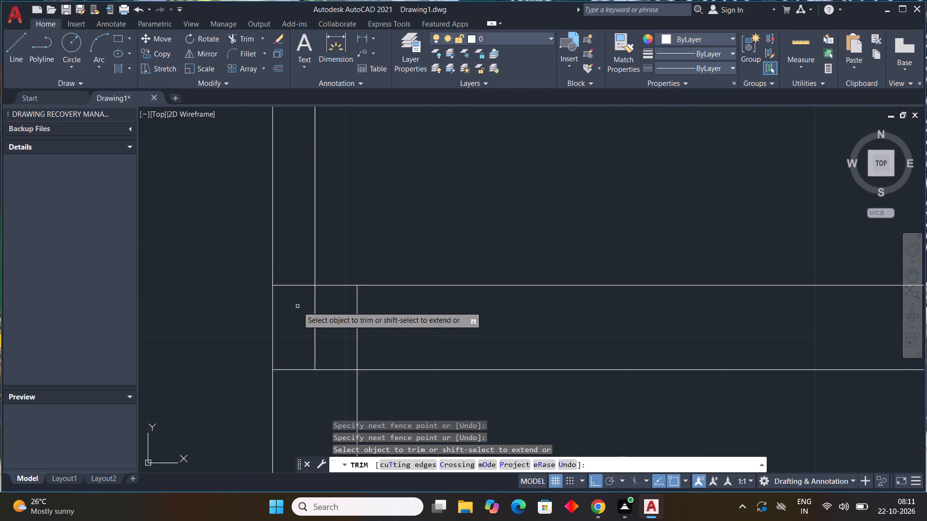
left_click_drag(301, 274, 306, 316)
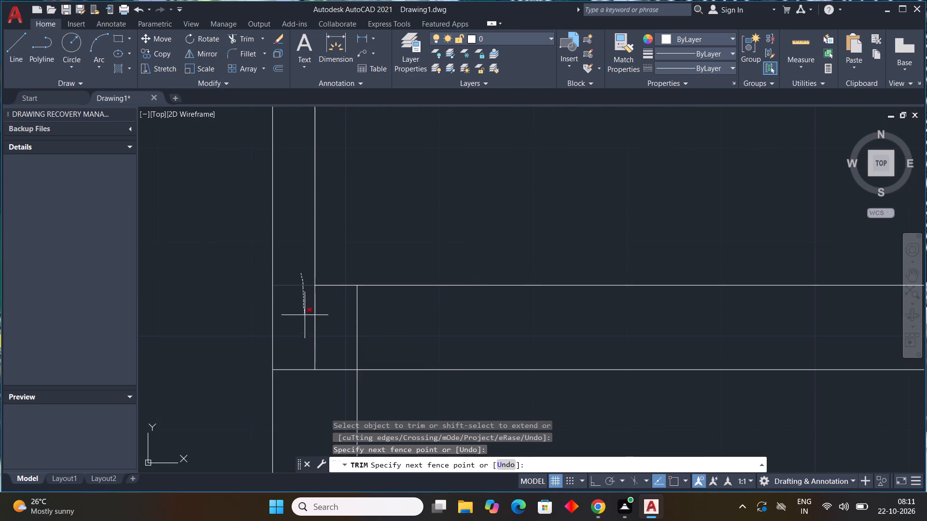
left_click_drag(306, 316, 379, 328)
left_click_drag(330, 348, 330, 401)
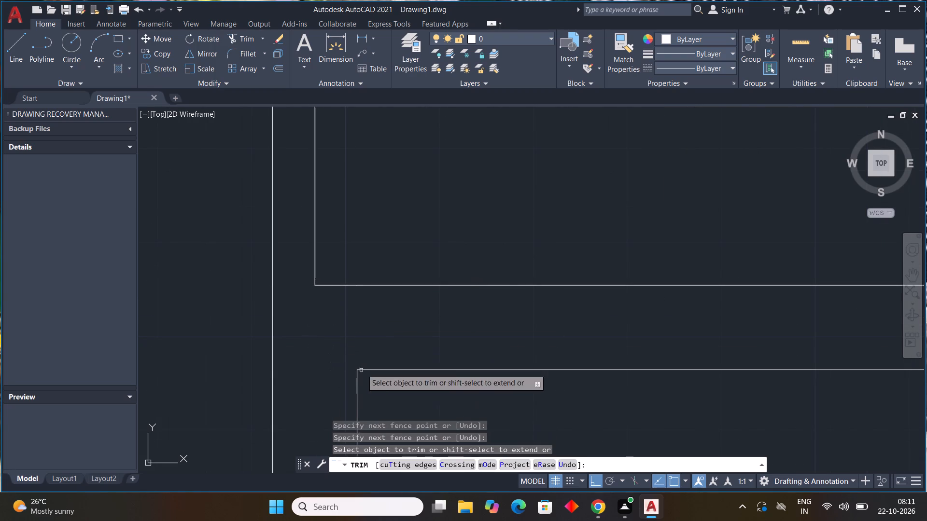
scroll(372, 322, "down", 4)
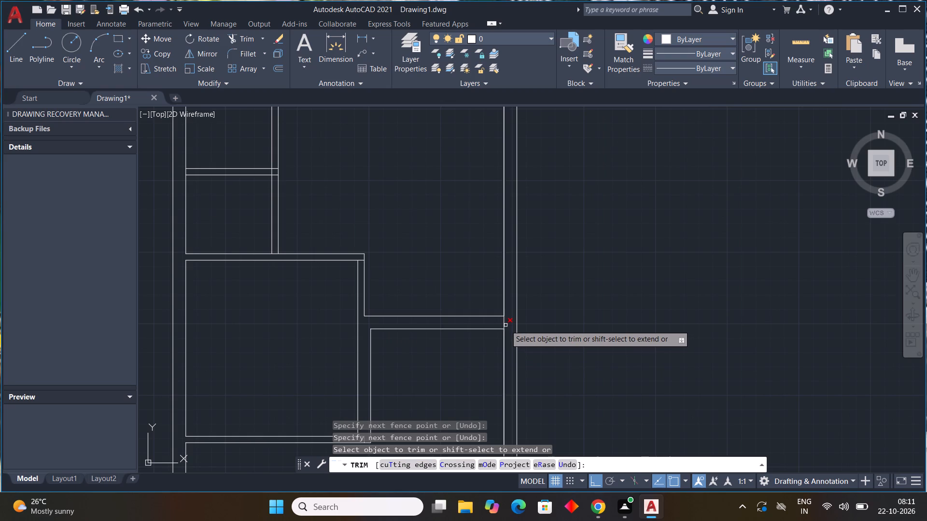
left_click(505, 325)
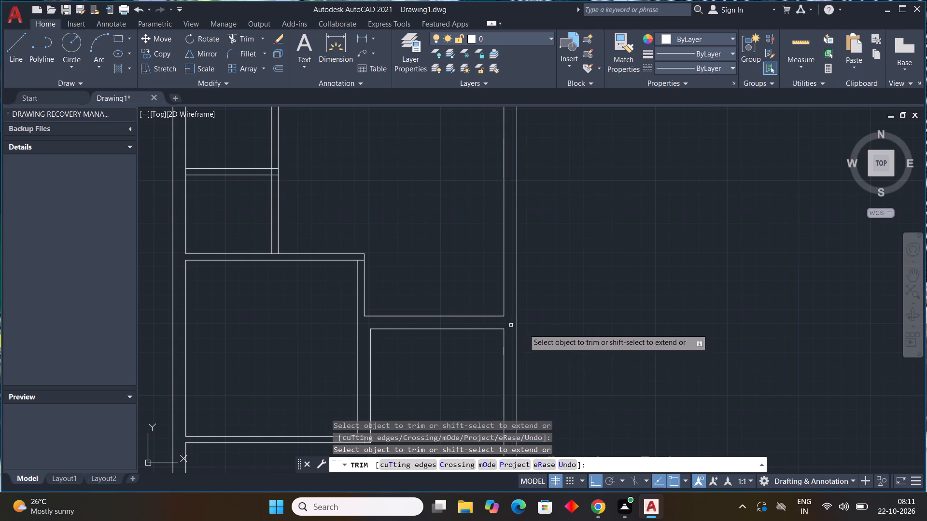
Trim the horizontal partition's lower line where it crosses the vertical partition at the lower left room's upper right corner.
scroll(639, 349, "down", 1)
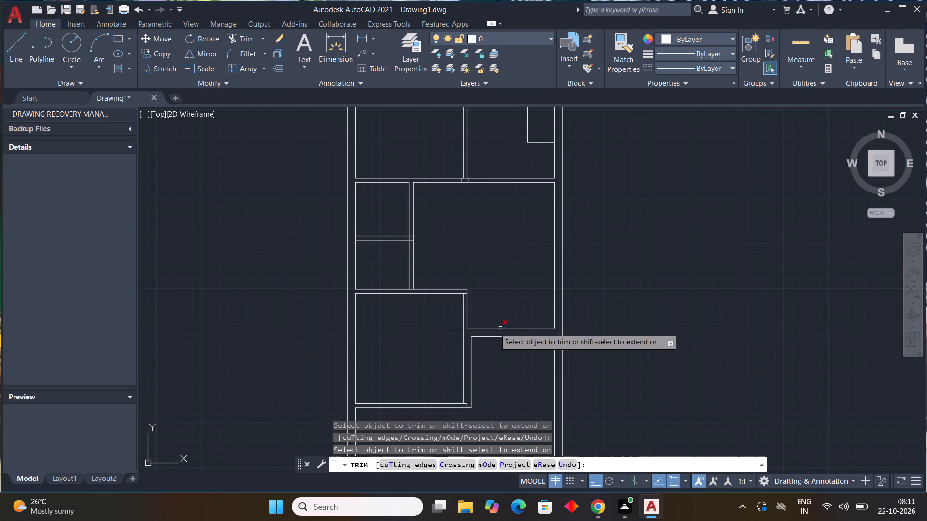
scroll(465, 294, "up", 4)
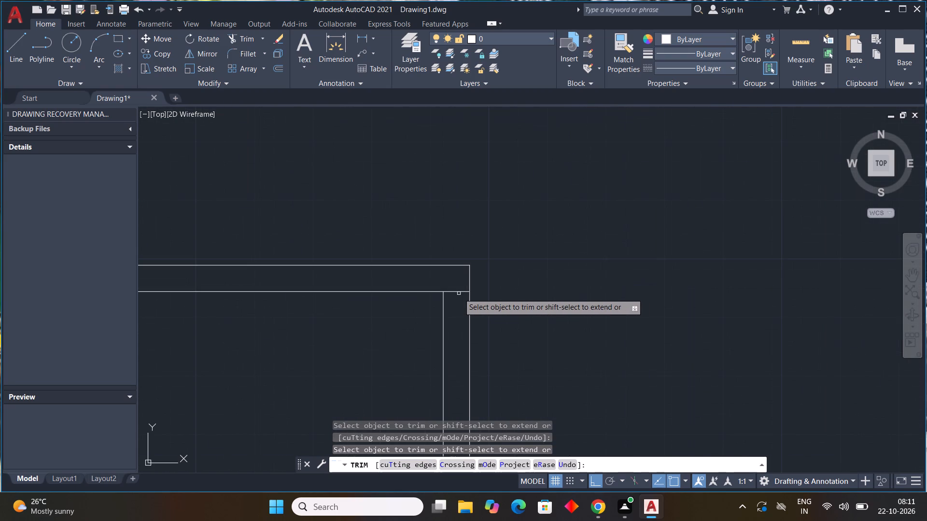
left_click(459, 293)
Trim the overlapping lines where the partition between the two small left rooms meets their vertical partition.
scroll(486, 301, "down", 4)
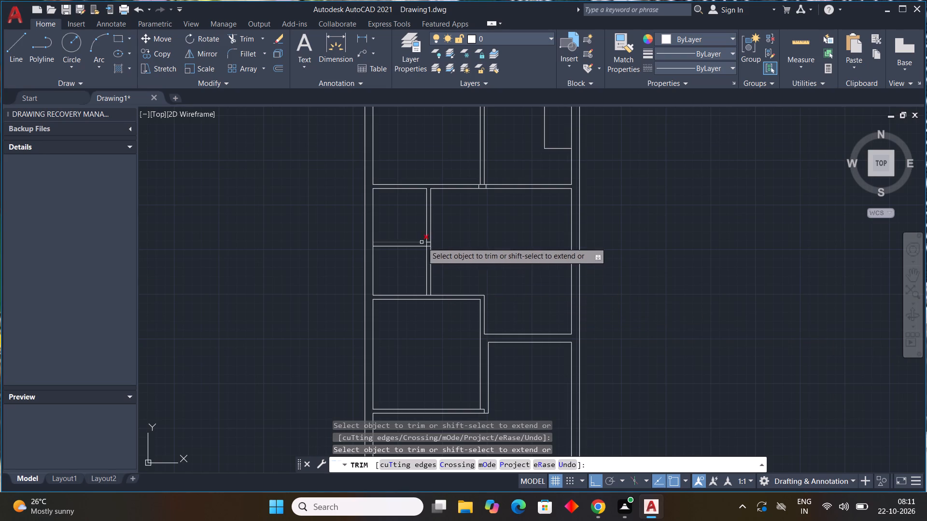
scroll(426, 241, "up", 5)
left_click_drag(437, 244, 441, 304)
left_click_drag(433, 275, 410, 274)
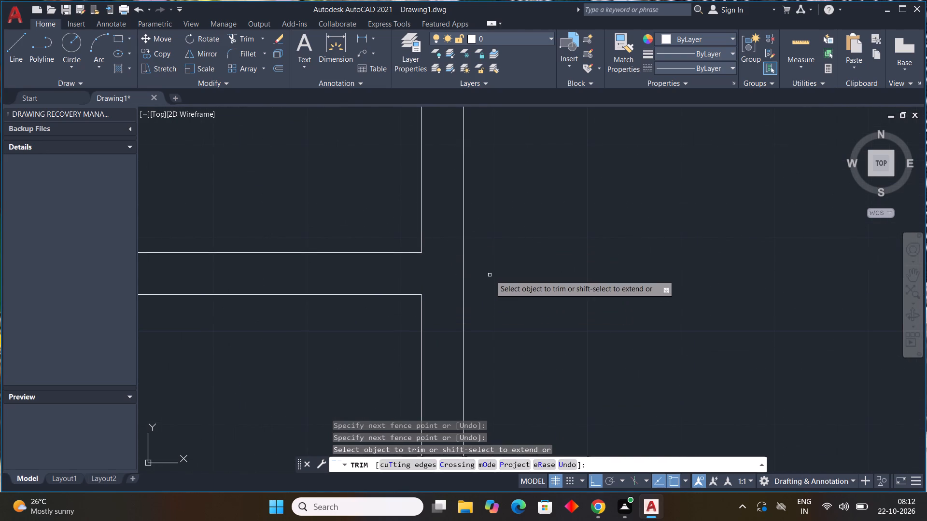
scroll(514, 275, "down", 4)
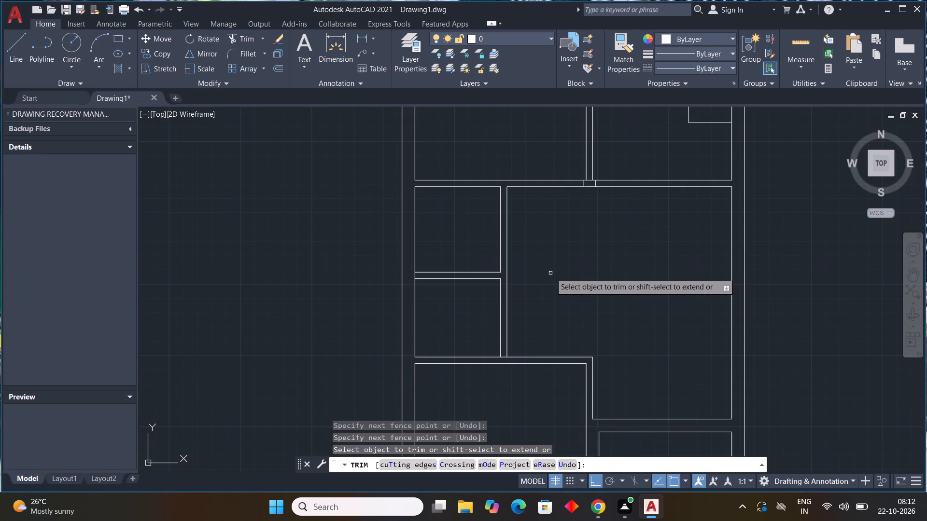
key("Escape")
key("Escape")
key("Escape")
key("Escape")
key("Escape")
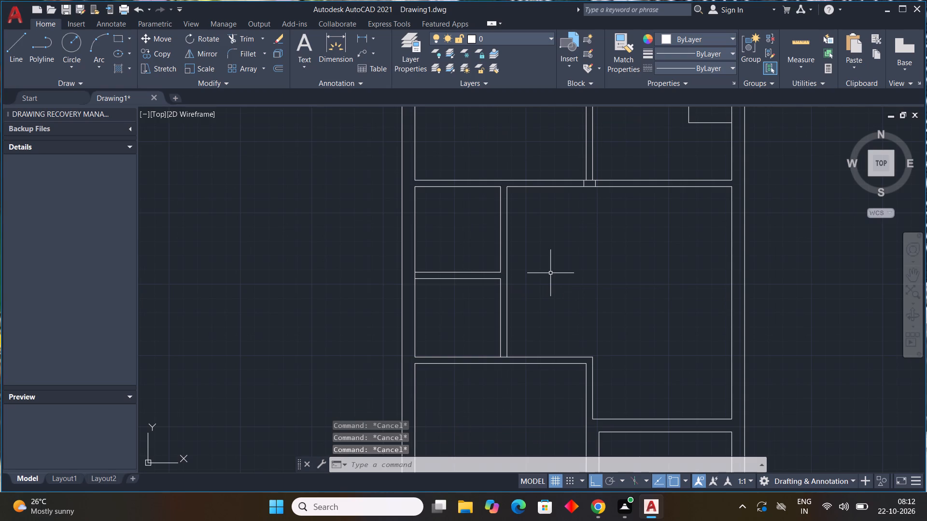
Draw a 4.5" line across the horizontal partition above the upper small room, close to the left outer wall.
type("l")
key("space")
scroll(455, 171, "up", 1)
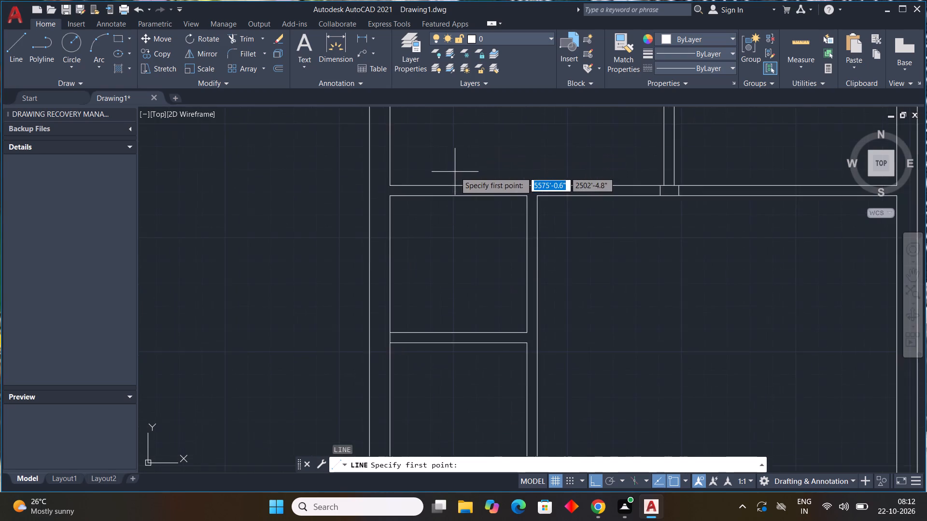
scroll(455, 172, "up", 1)
left_click(368, 194)
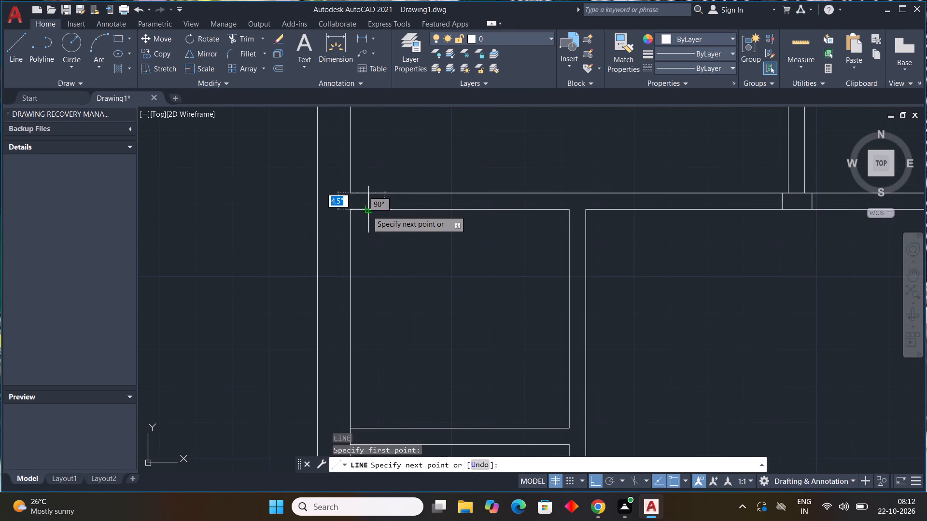
left_click(367, 210)
key("Escape")
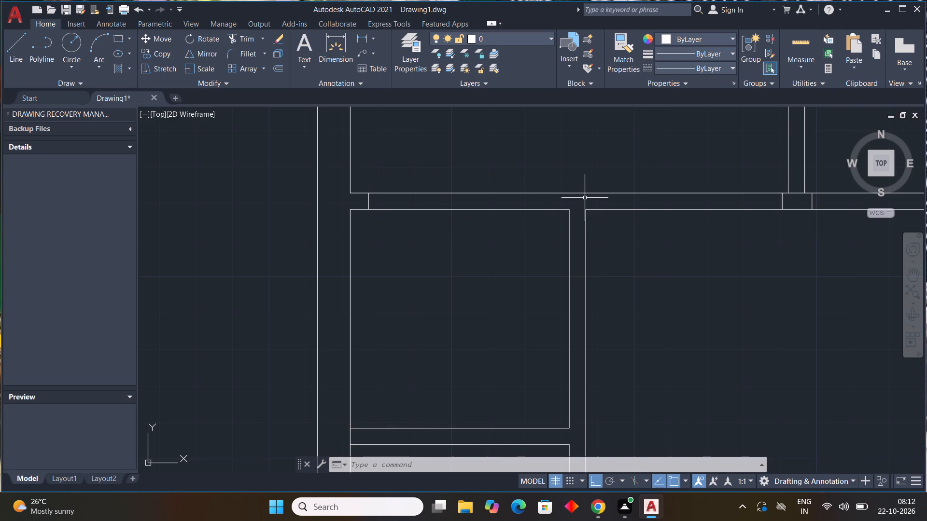
key("Escape")
Draw a 4.5" line across the small rooms' vertical partition, just above its lower end.
scroll(462, 319, "down", 4)
scroll(482, 366, "up", 1)
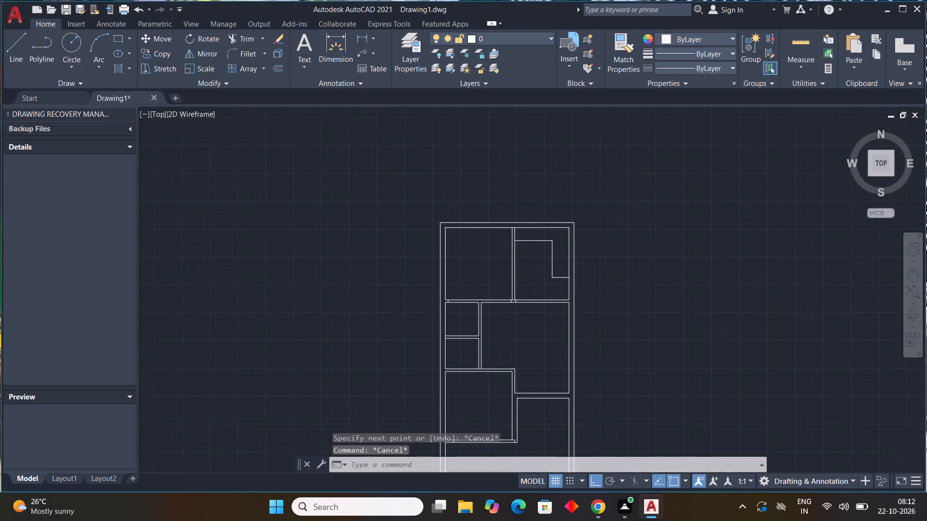
middle_click_drag(476, 354, 459, 326)
scroll(437, 313, "up", 3)
scroll(594, 403, "down", 1)
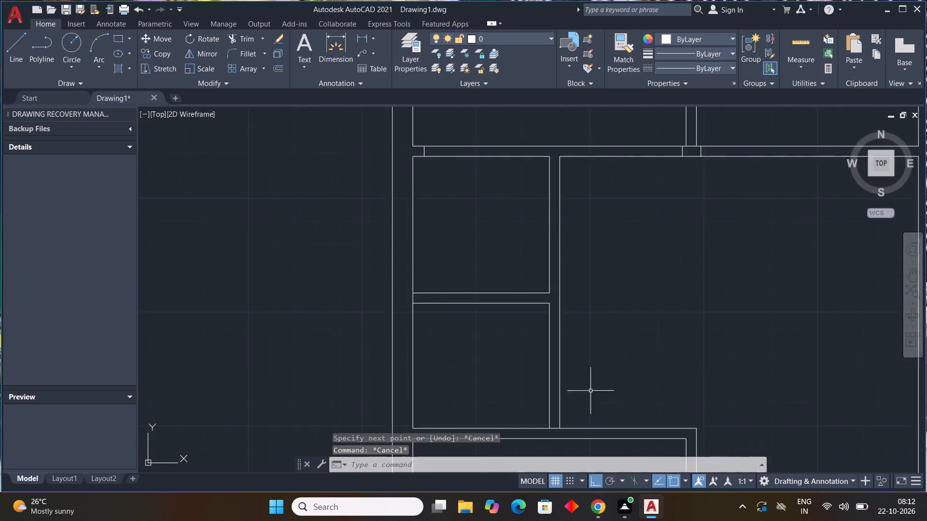
scroll(589, 386, "down", 1)
middle_click_drag(582, 368, 471, 234)
type("l")
key("space")
scroll(485, 235, "up", 1)
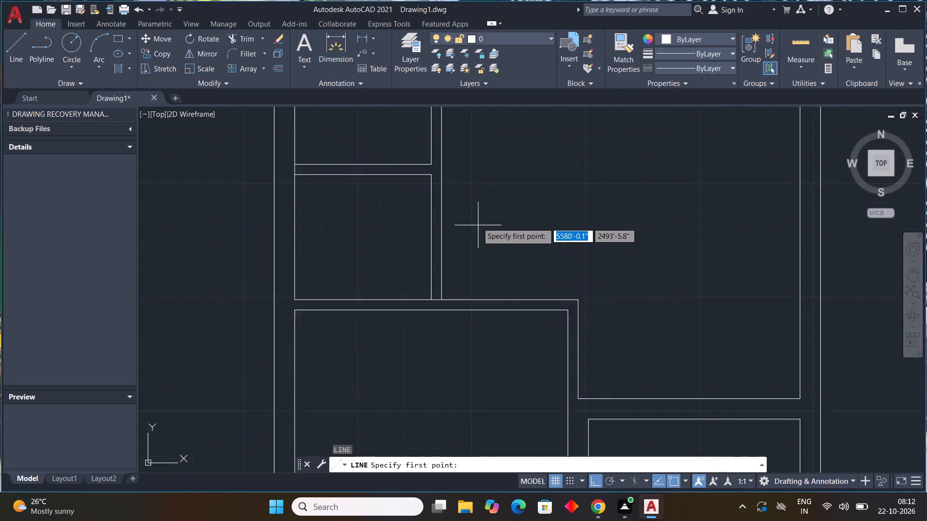
scroll(476, 220, "up", 1)
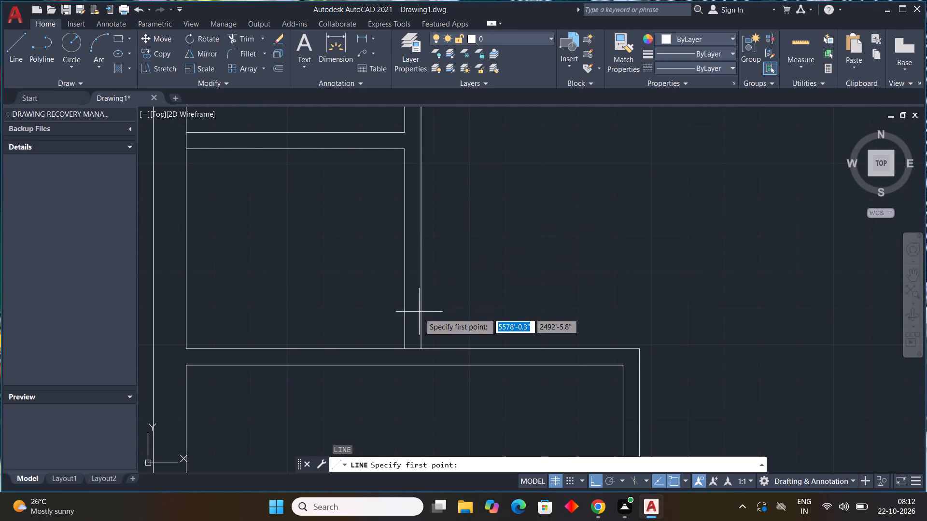
scroll(410, 367, "up", 2)
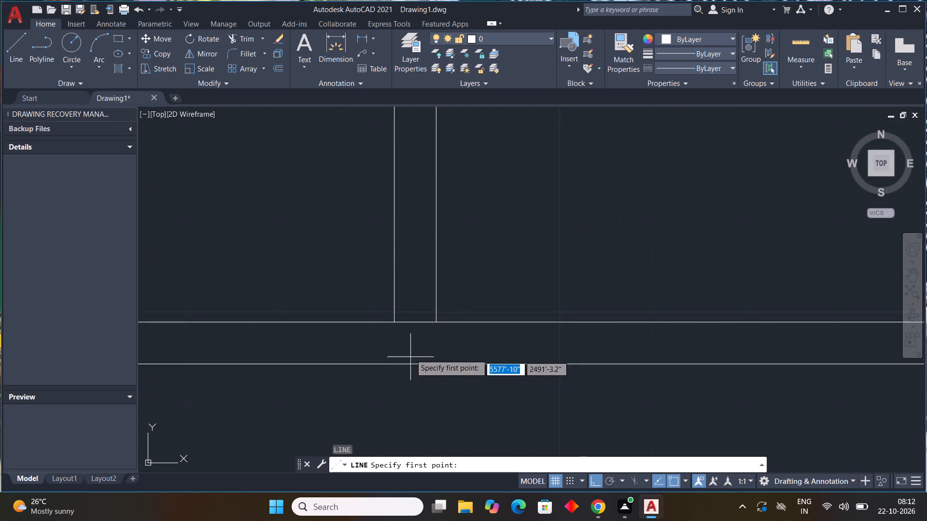
left_click(395, 303)
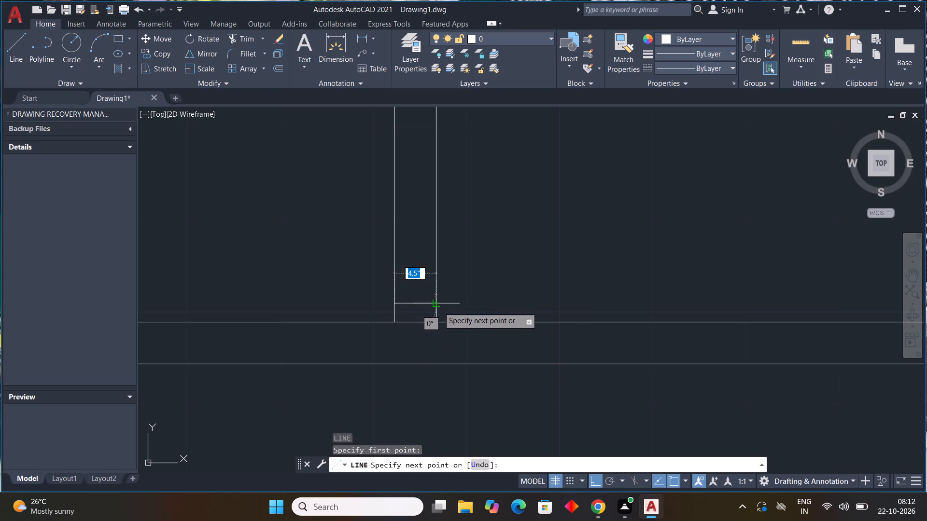
left_click(438, 307)
key("Escape")
Draw a short vertical line across the horizontal partition above the lower left room, near its right corner.
scroll(465, 316, "down", 4)
middle_click_drag(495, 374, 489, 357)
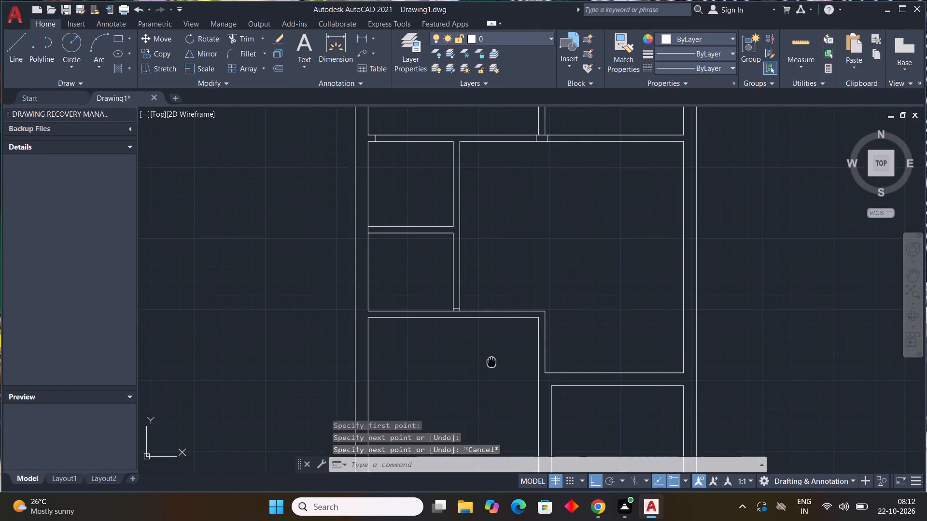
middle_click_drag(489, 357, 437, 296)
scroll(431, 324, "up", 1)
scroll(430, 352, "down", 2)
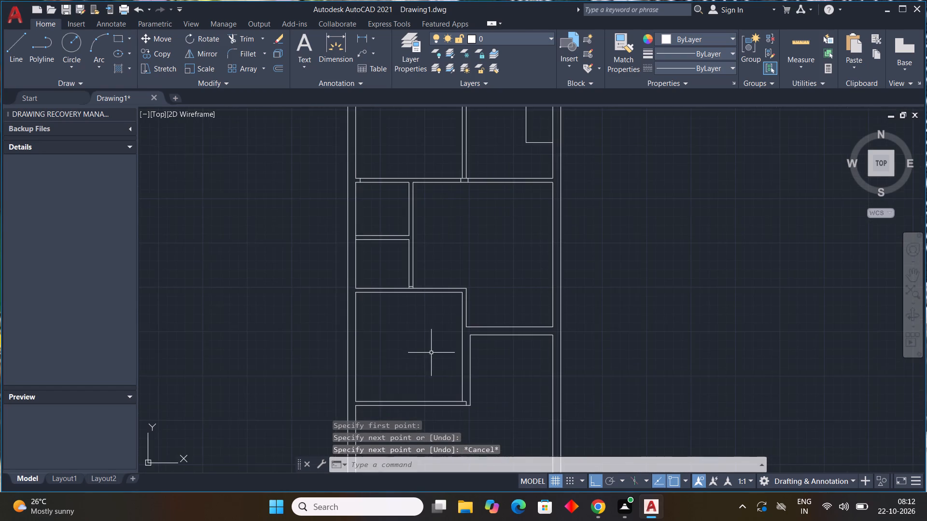
middle_click_drag(431, 352, 367, 316)
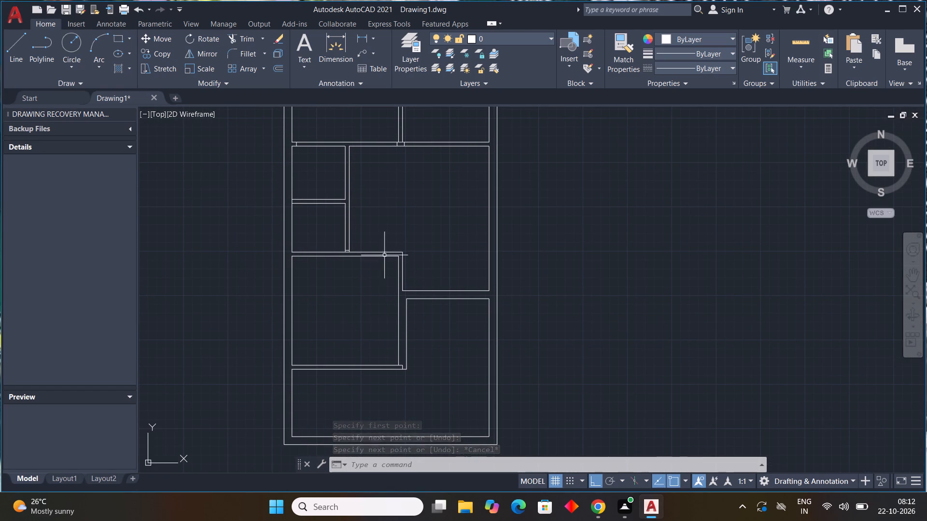
scroll(384, 254, "up", 3)
type("l")
key("space")
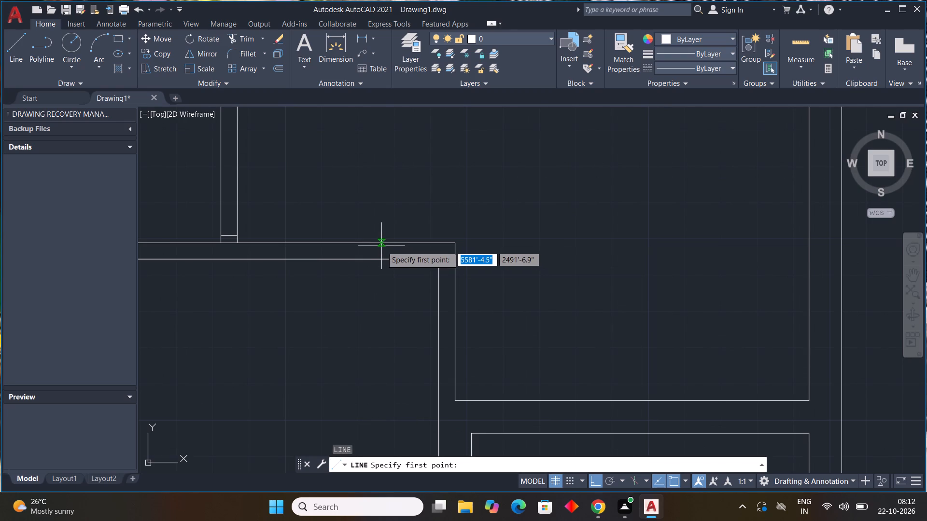
left_click(422, 244)
left_click(423, 260)
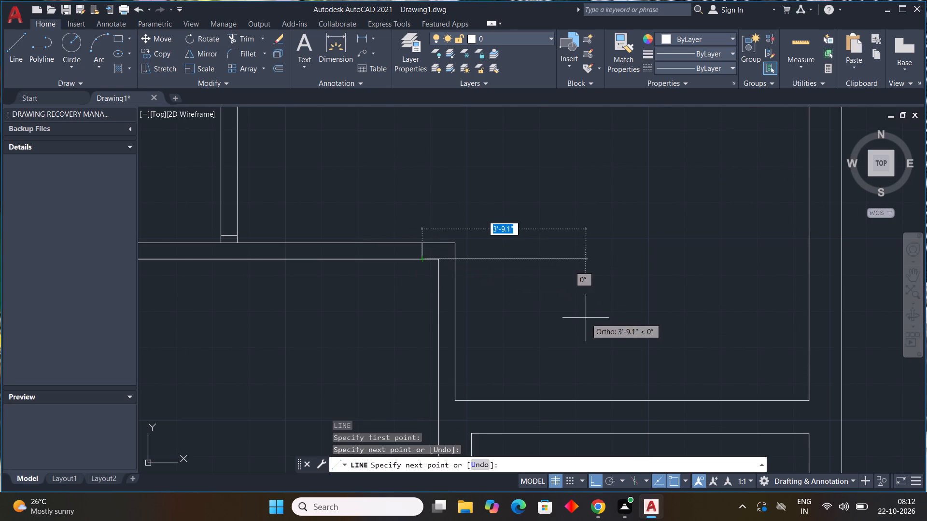
key("Escape")
Draw a short vertical line across the 9" horizontal wall in the right-hand area, near its left end.
scroll(549, 353, "down", 3)
middle_click_drag(574, 394, 405, 288)
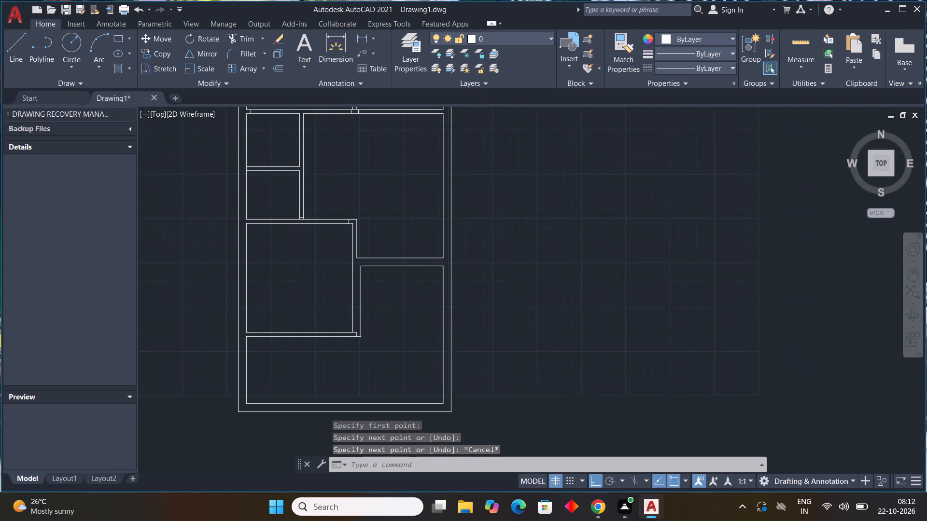
middle_click_drag(405, 288, 395, 299)
type("l")
key("space")
scroll(358, 273, "up", 3)
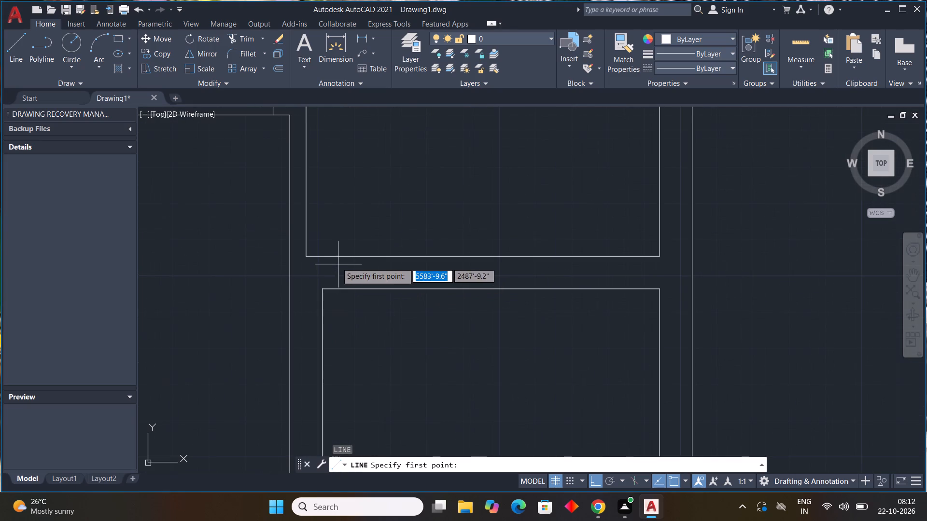
left_click(335, 259)
left_click(337, 291)
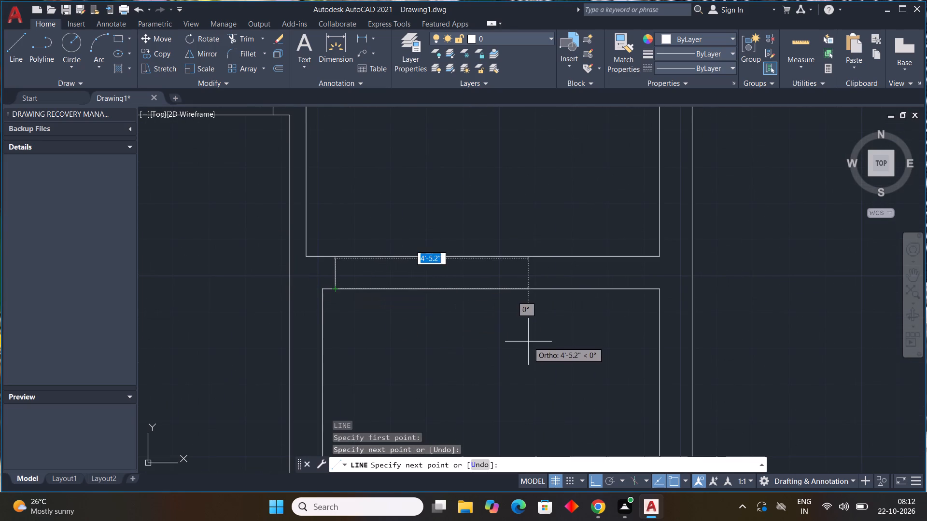
key("Escape")
scroll(525, 350, "down", 3)
middle_click_drag(525, 350, 600, 200)
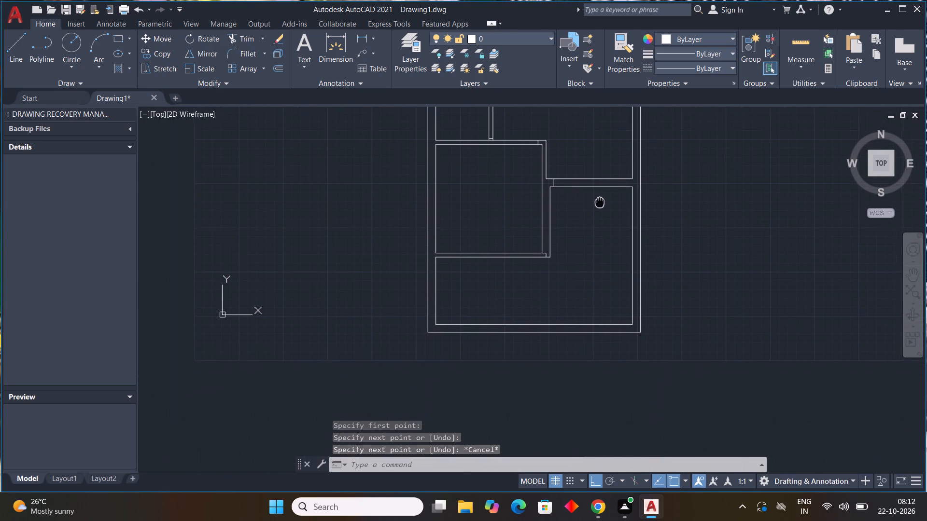
middle_click_drag(600, 200, 598, 208)
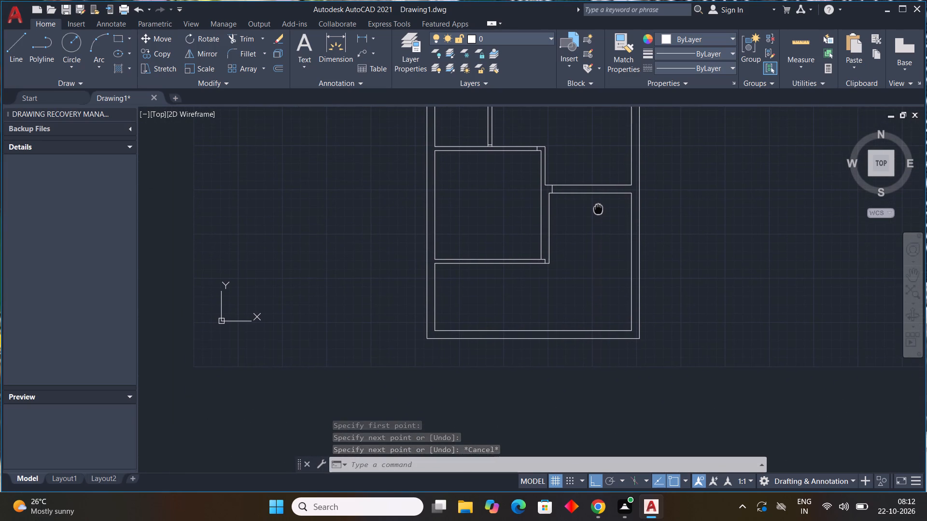
Draw a short vertical line across the bottom outer wall, from the inner right corner down to the wall's outer face.
middle_click_drag(598, 208, 532, 192)
type("l")
key("space")
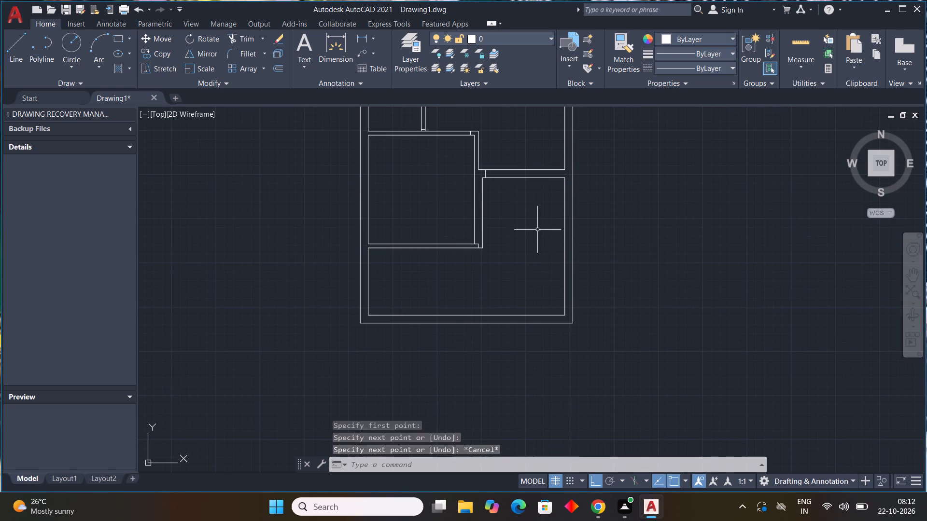
scroll(506, 347, "up", 2)
middle_click_drag(506, 329, 498, 398)
scroll(506, 332, "down", 1)
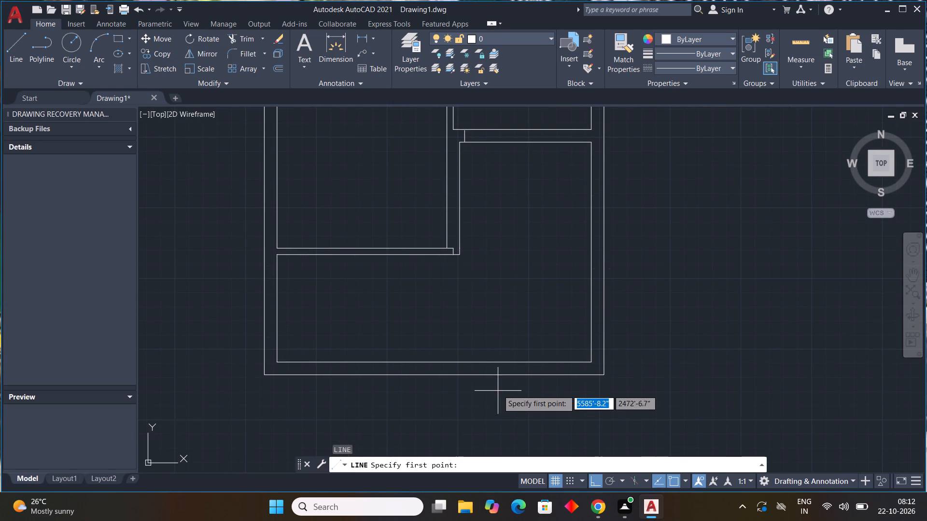
scroll(494, 370, "up", 3)
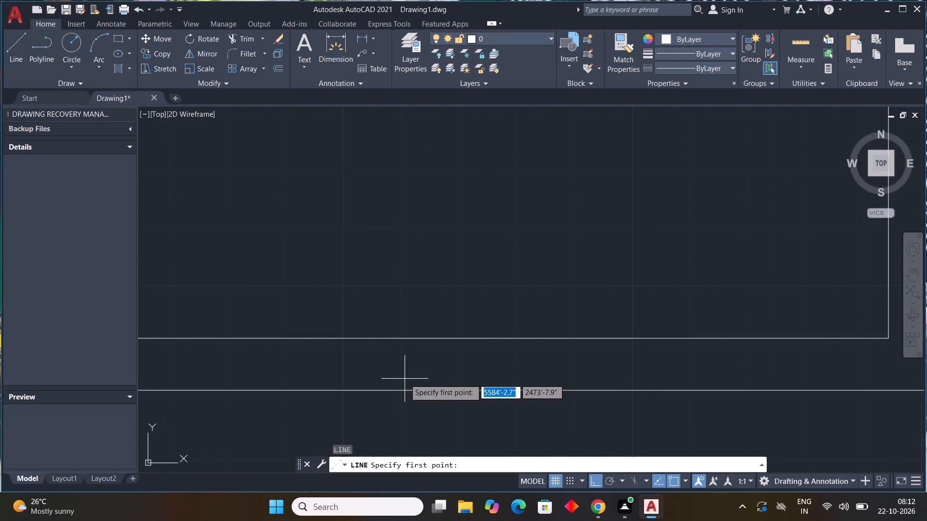
scroll(437, 367, "down", 3)
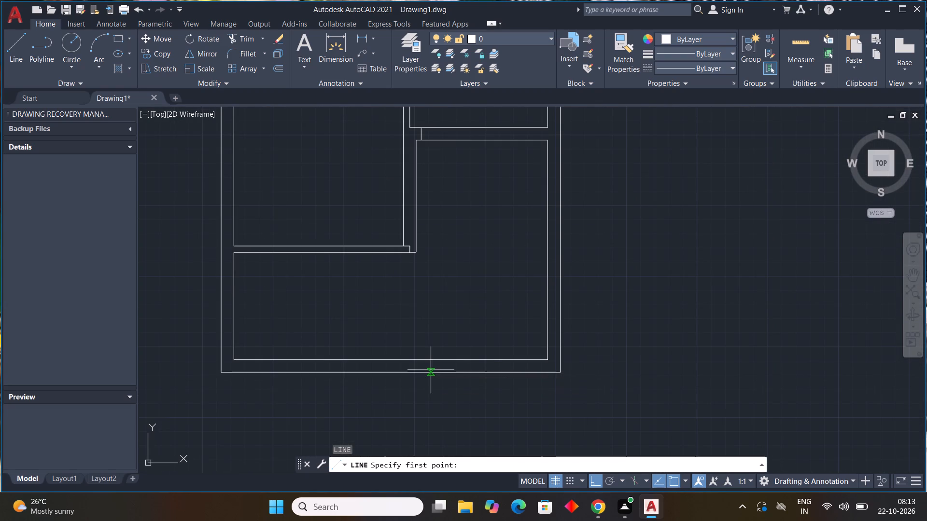
left_click(548, 362)
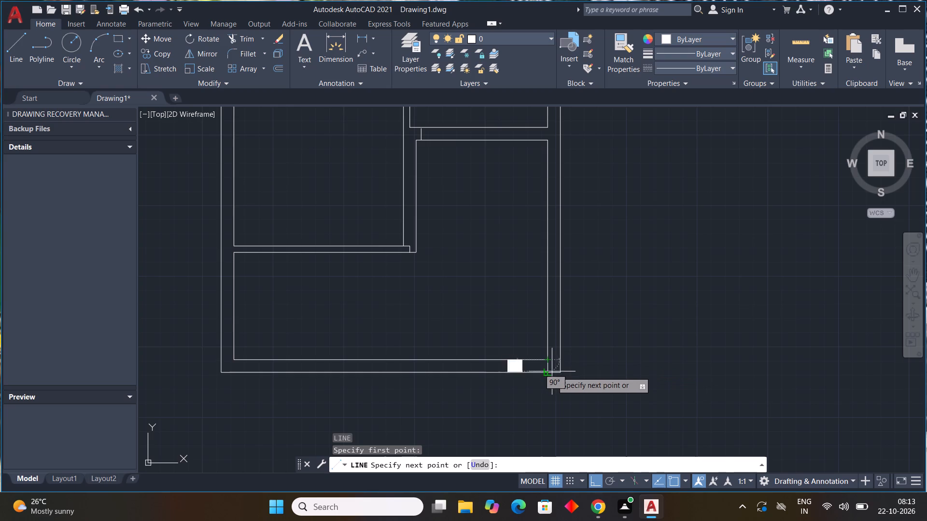
left_click(552, 372)
key("Escape")
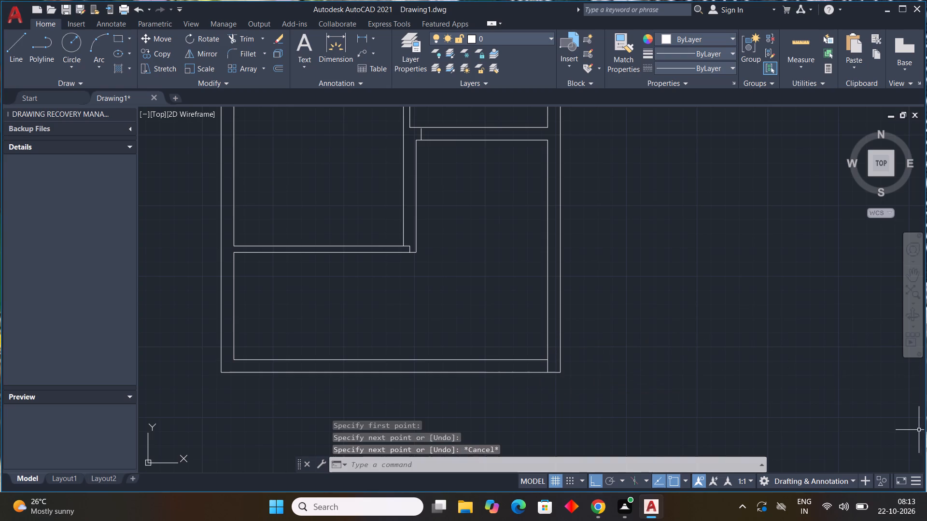
Draw a short vertical line across the bottom outer wall, aligned about under the end of the horizontal partition above.
key("space")
scroll(411, 381, "up", 2)
scroll(411, 381, "down", 2)
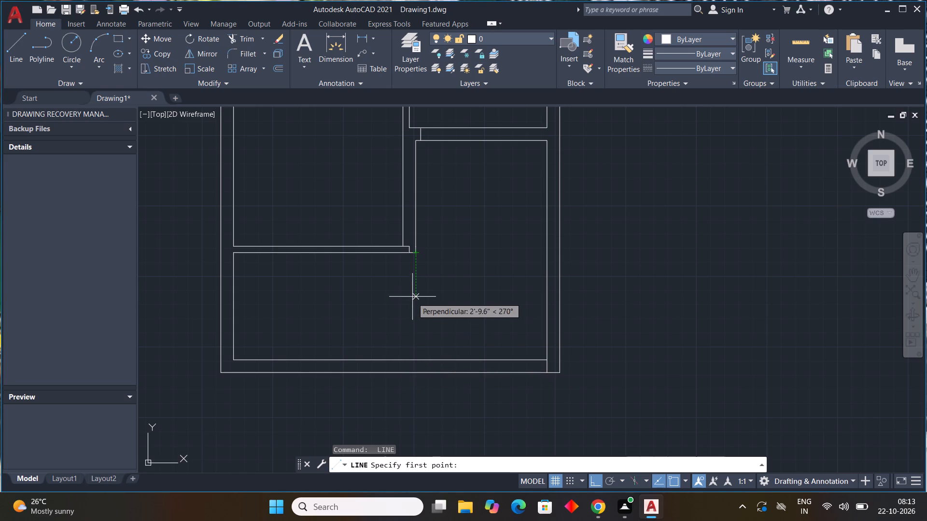
left_click(417, 358)
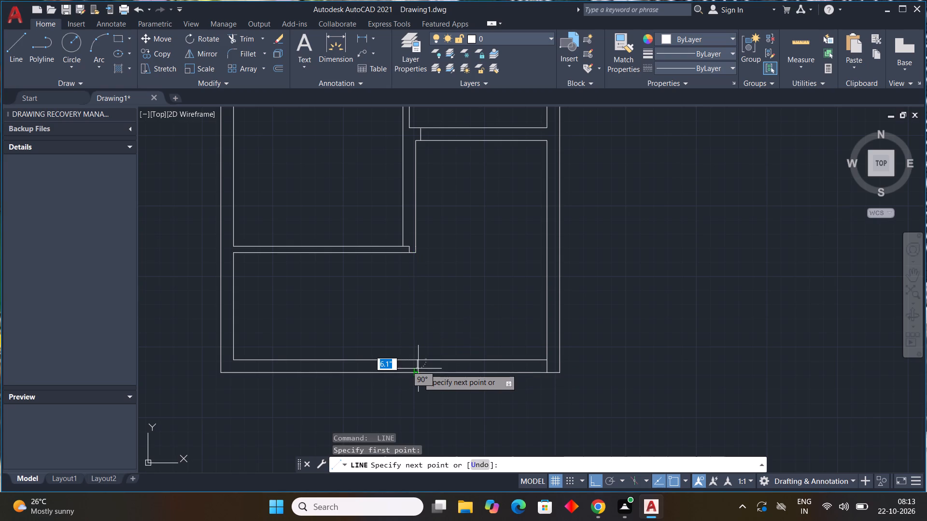
left_click(418, 372)
key("Escape")
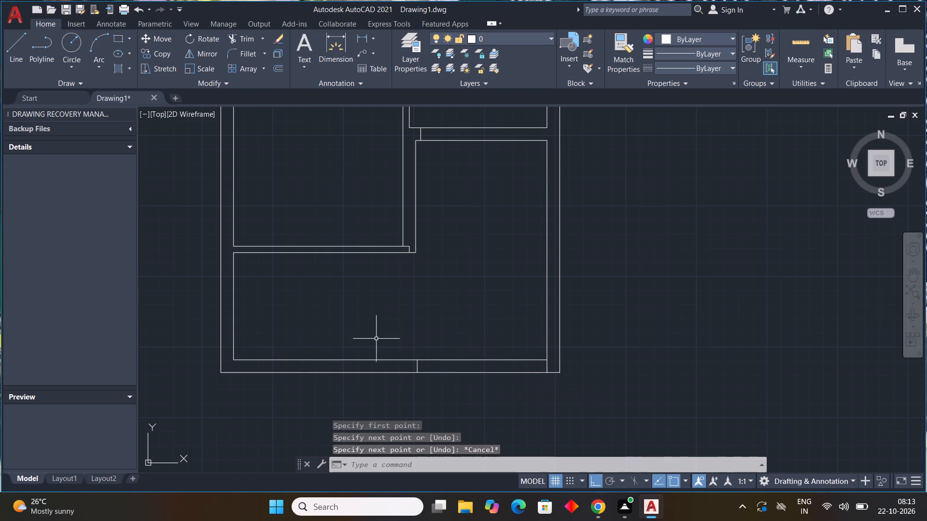
Offset the inner face of the left outer wall in the bottom area 3' into the room.
scroll(249, 257, "up", 1)
scroll(441, 337, "down", 1)
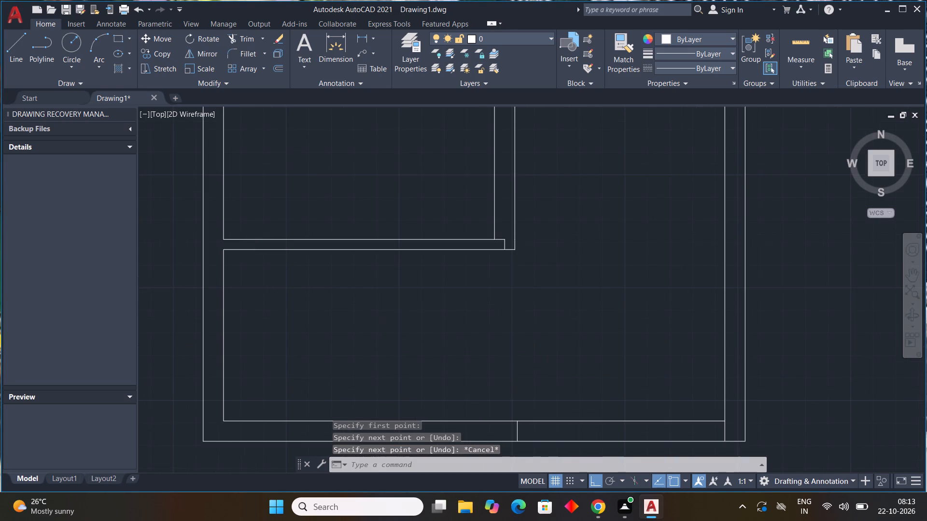
type("off")
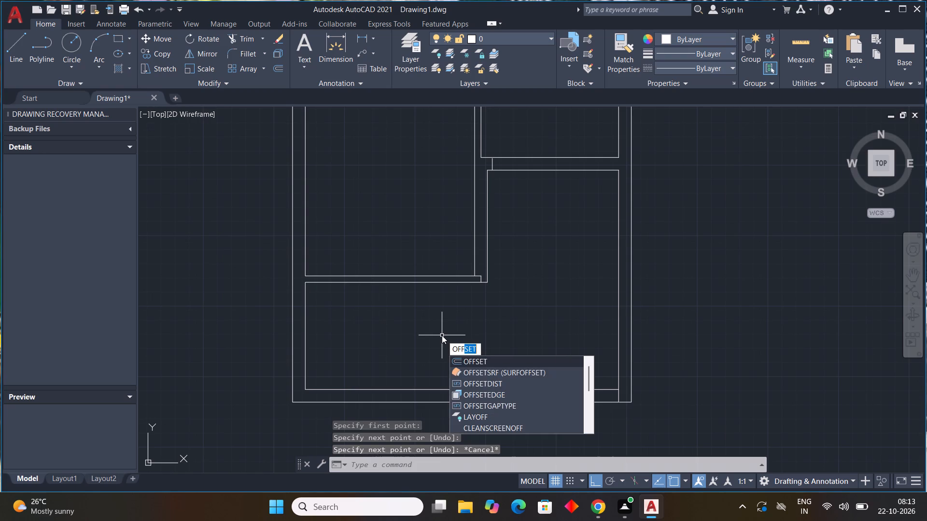
key("space")
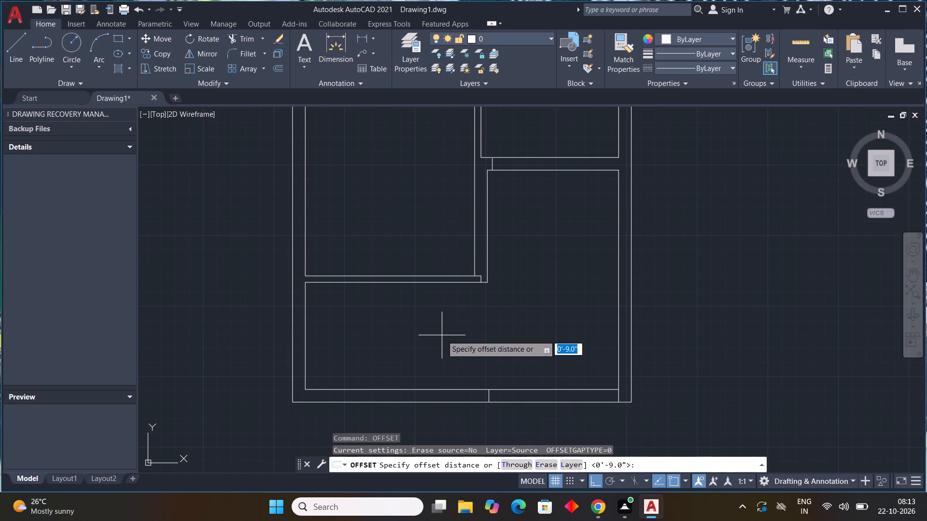
type("3'")
key("Return")
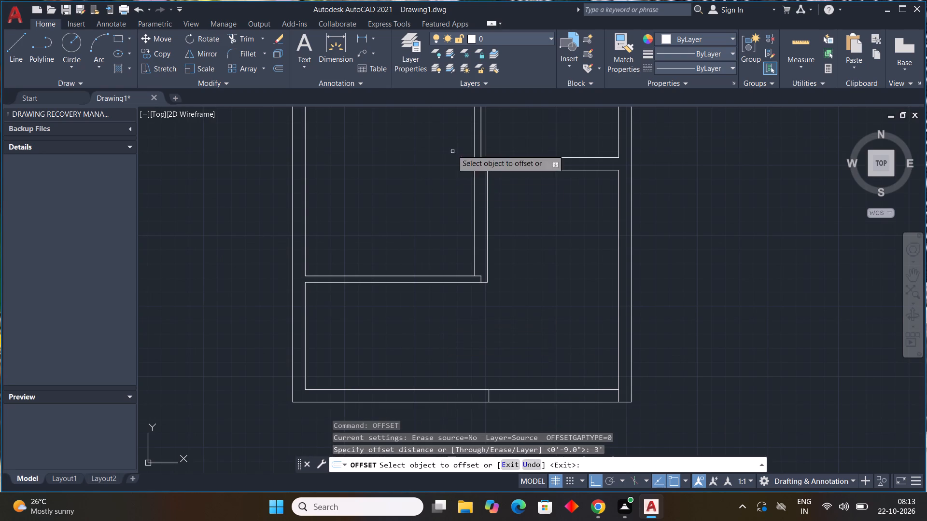
left_click(304, 343)
left_click(368, 345)
key("Escape")
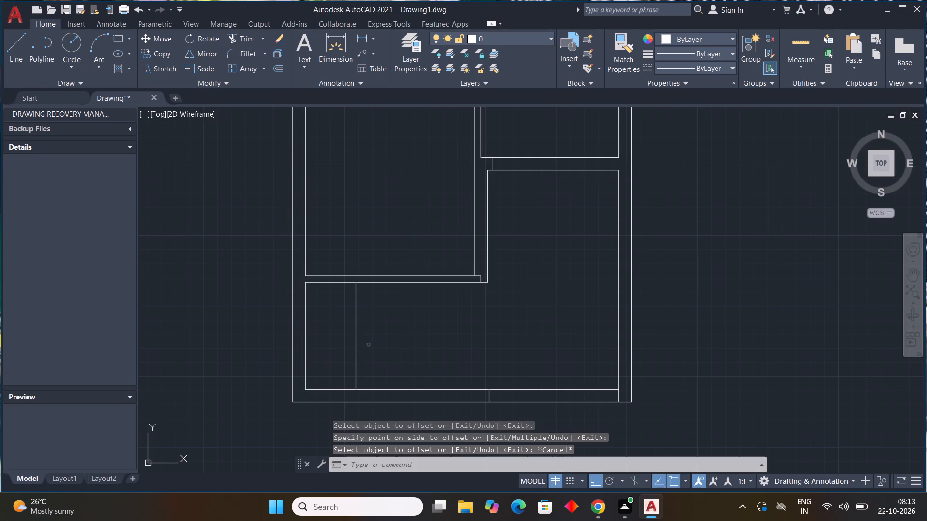
Offset the new vertical line repeatedly at 1' spacing towards the right to add seven more stair tread lines.
key("space")
type("1'")
key("Return")
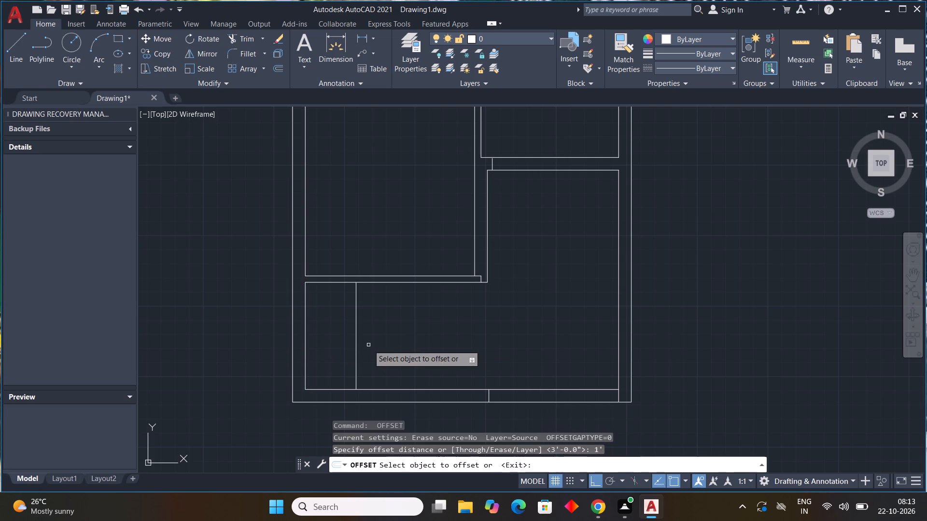
left_click(352, 343)
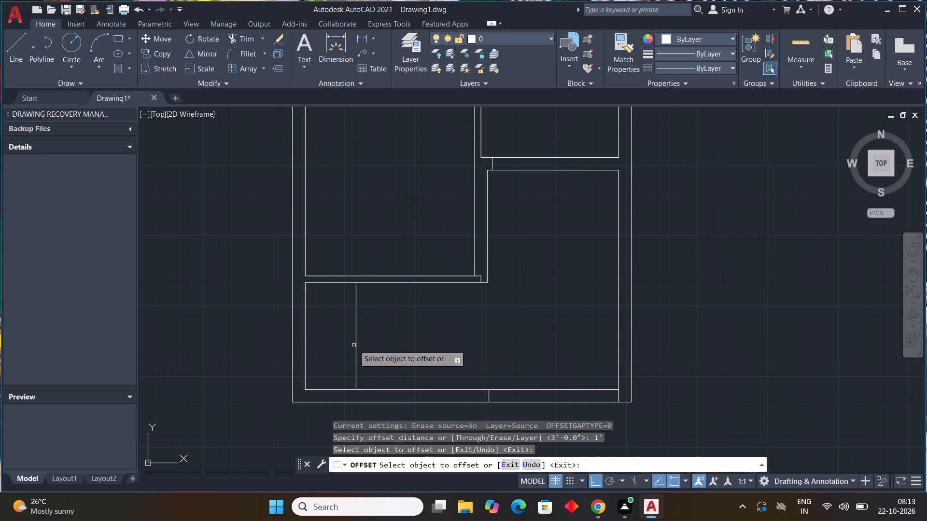
left_click(355, 345)
left_click(393, 345)
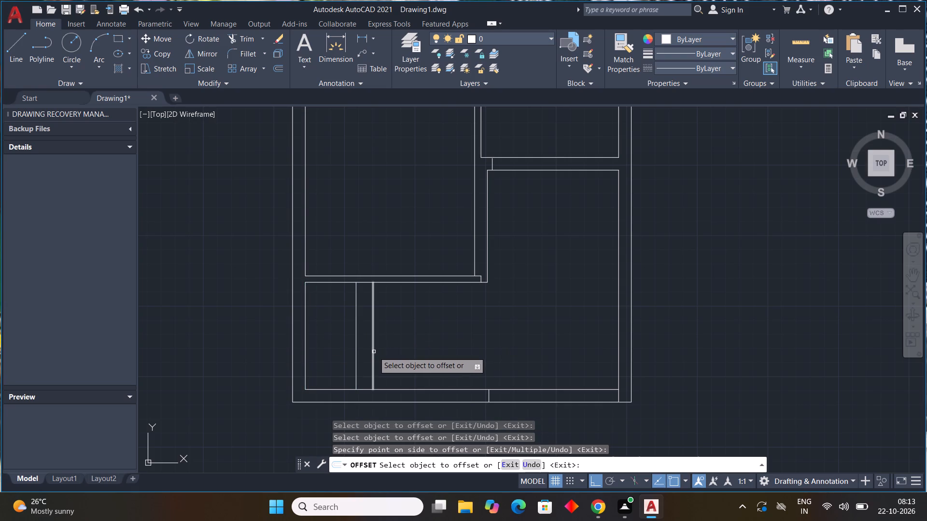
left_click(374, 352)
left_click(390, 351)
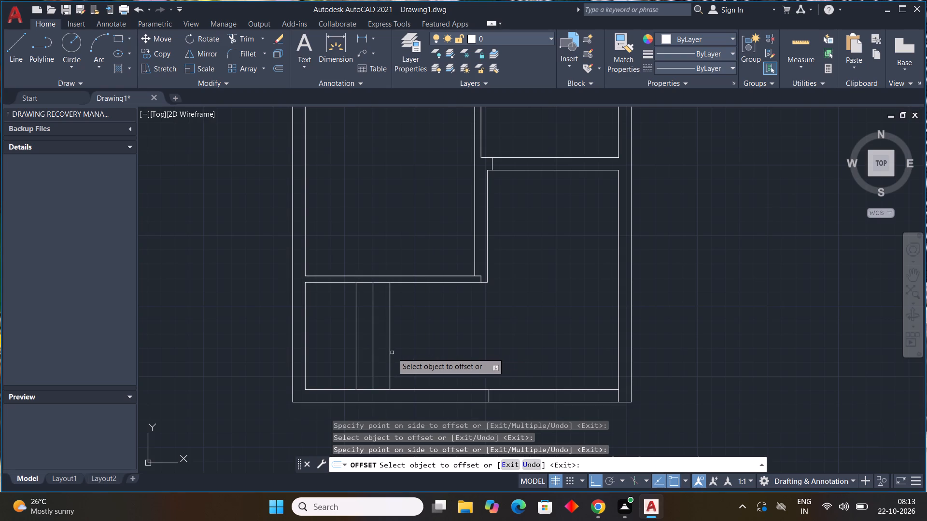
left_click(388, 352)
left_click(408, 354)
left_click_drag(406, 354, 411, 355)
left_click(433, 355)
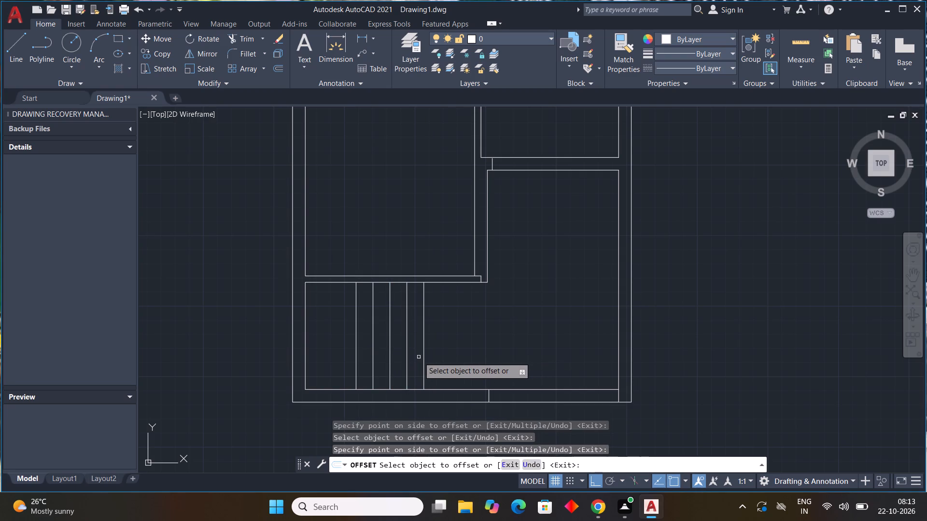
left_click_drag(423, 357, 429, 357)
left_click(431, 357)
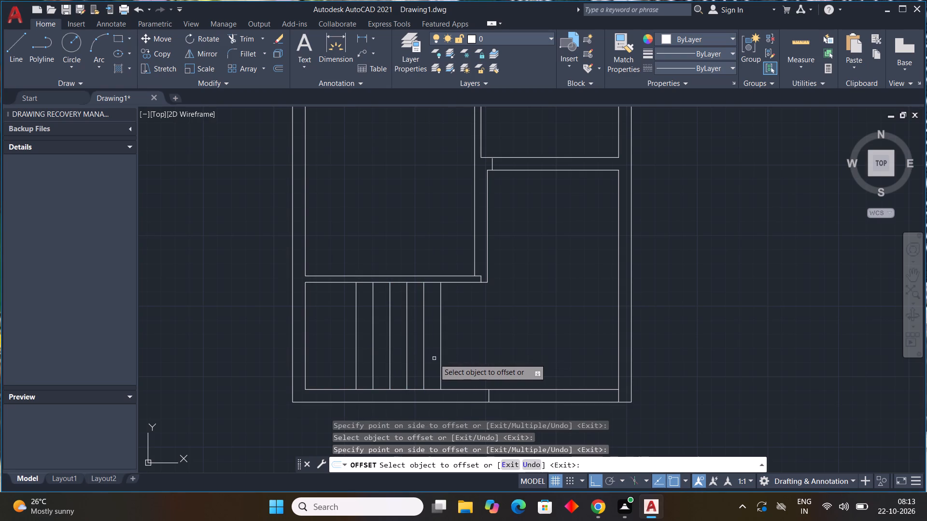
left_click_drag(441, 358, 454, 357)
left_click(461, 357)
left_click(456, 356)
left_click(470, 353)
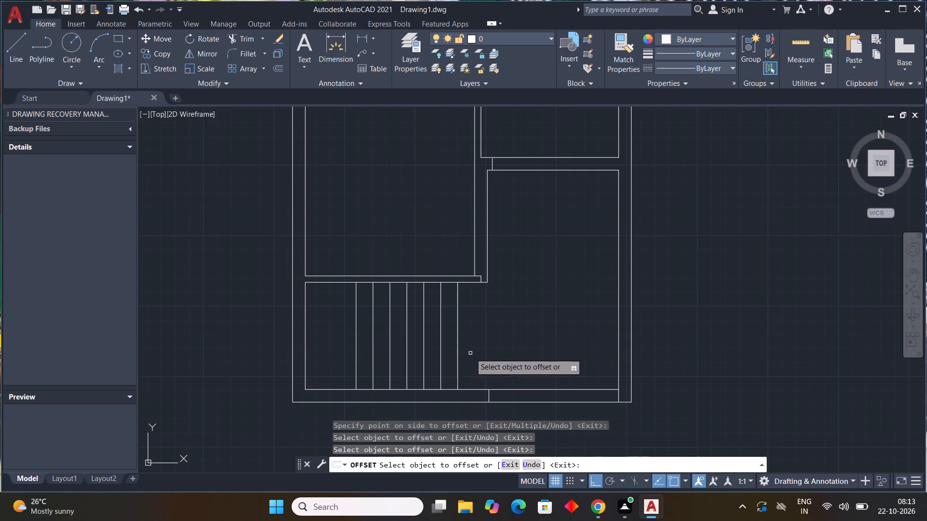
left_click_drag(457, 358, 527, 369)
left_click(527, 369)
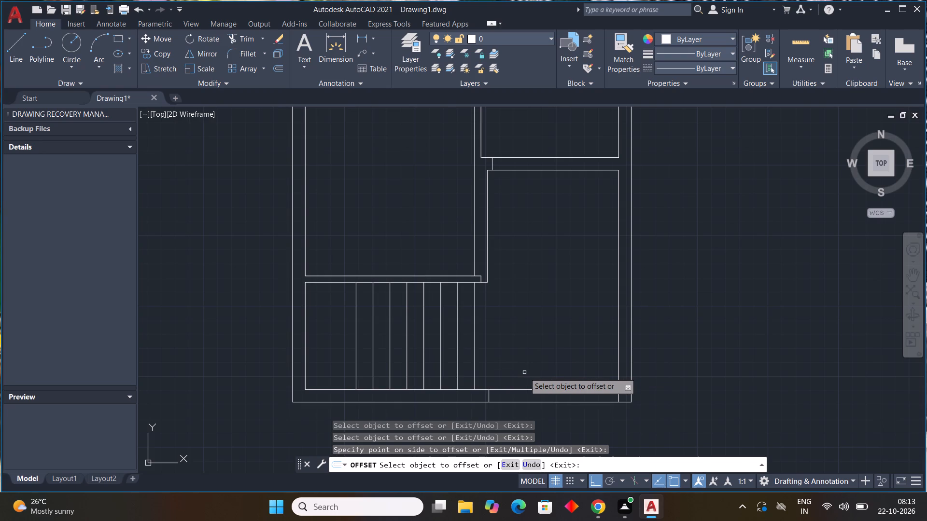
key("Escape")
key("Escape")
key("Escape")
key("Escape")
key("Escape")
key("Escape")
key("Escape")
key("Escape")
key("Escape")
key("Escape")
key("Escape")
key("Escape")
key("Escape")
key("Escape")
key("Escape")
key("Escape")
key("Escape")
key("Escape")
key("Escape")
key("Escape")
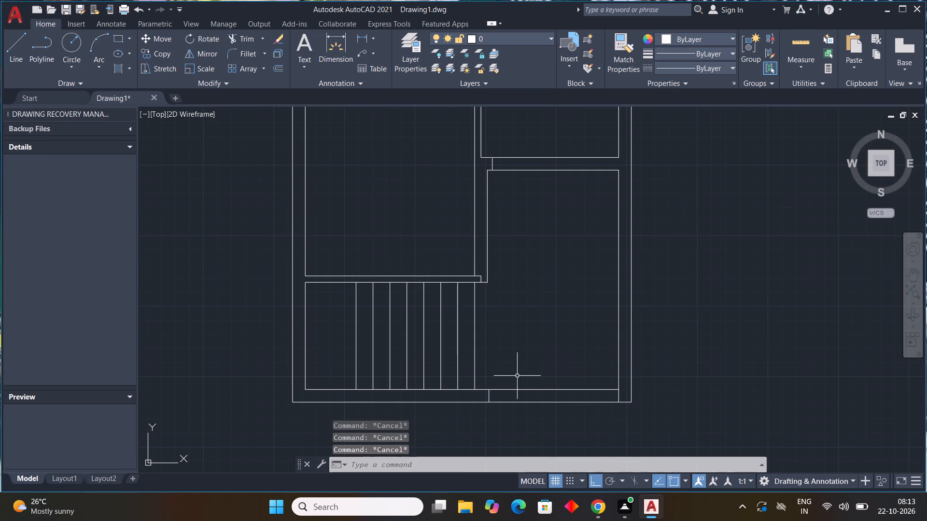
Draw a horizontal line through the midpoints of the stair tread lines, from the first tread line to the last.
key("l")
key("space")
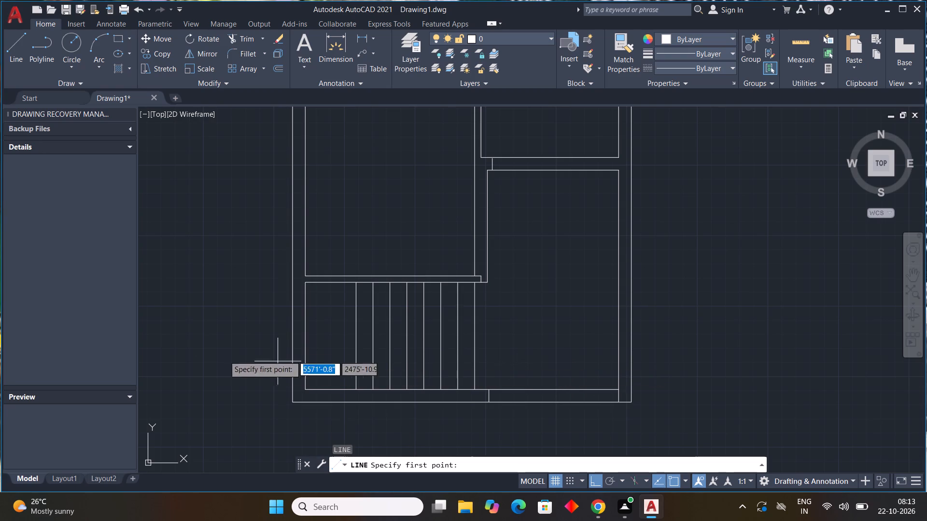
left_click(352, 337)
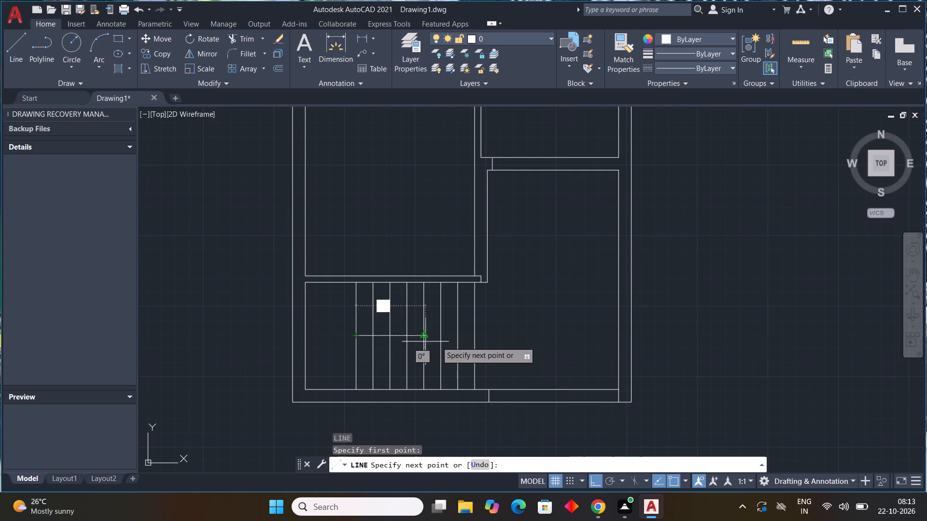
left_click(477, 340)
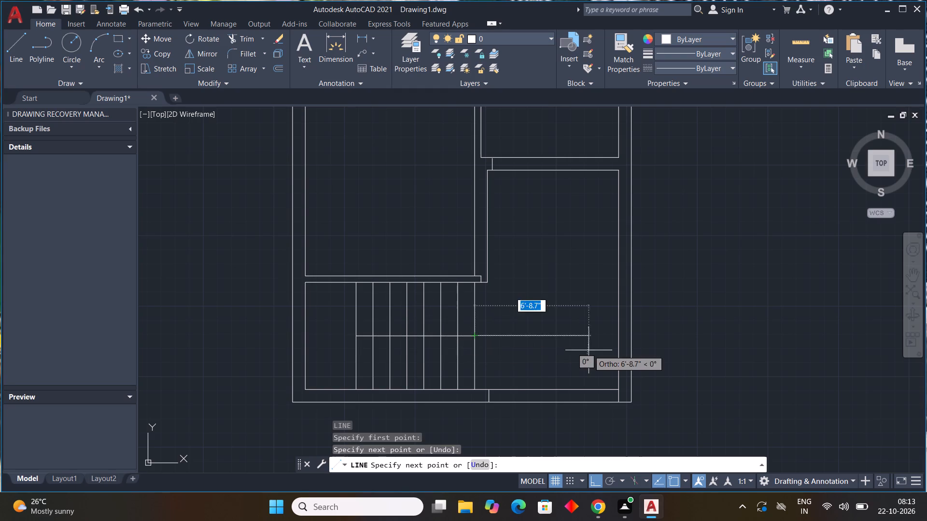
key("Escape")
Draw a horizontal line about 9' long through the stair's lower half, from just right of the treads into the left landing.
type("l")
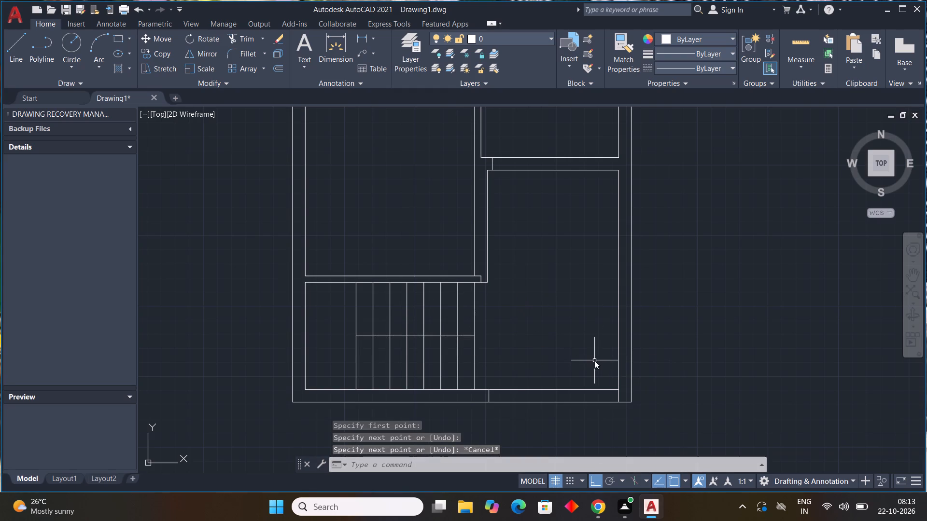
key("space")
scroll(482, 386, "up", 2)
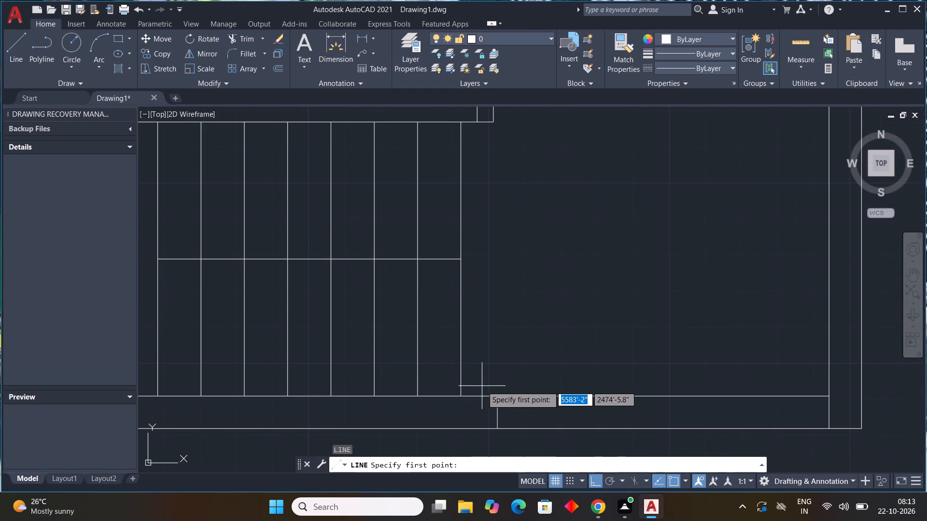
scroll(468, 338, "down", 2)
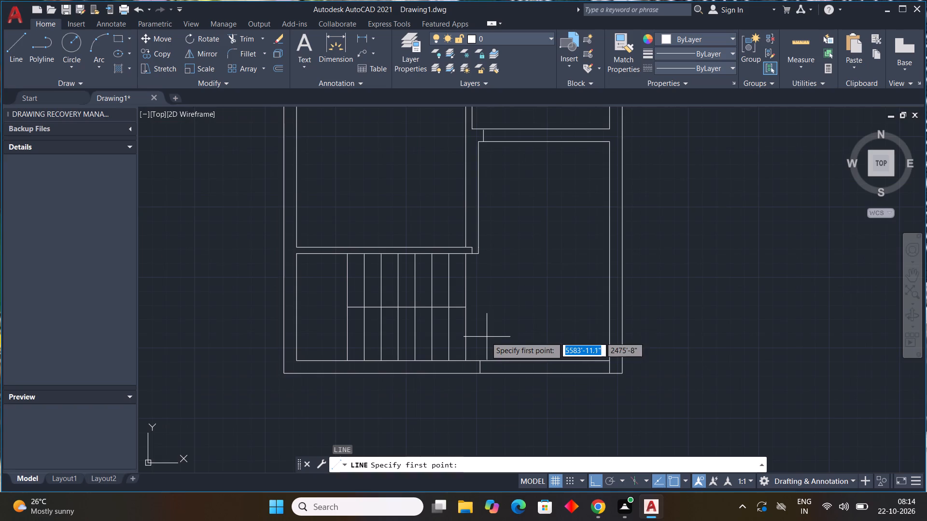
scroll(478, 337, "up", 2)
left_click(472, 335)
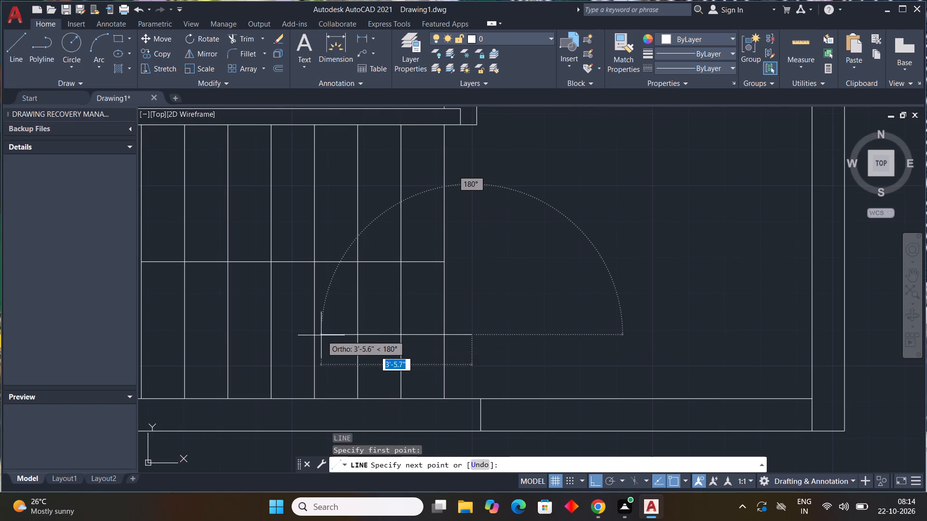
middle_click_drag(321, 335, 500, 333)
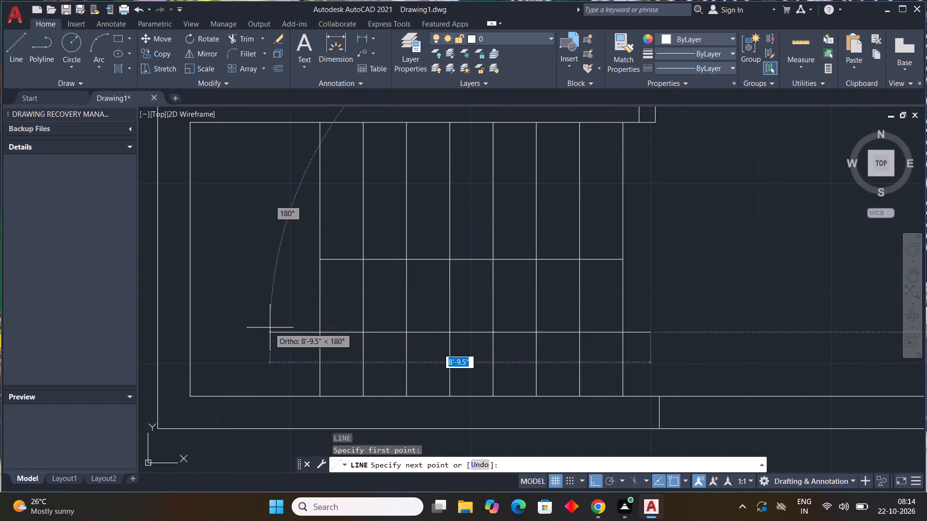
left_click(257, 327)
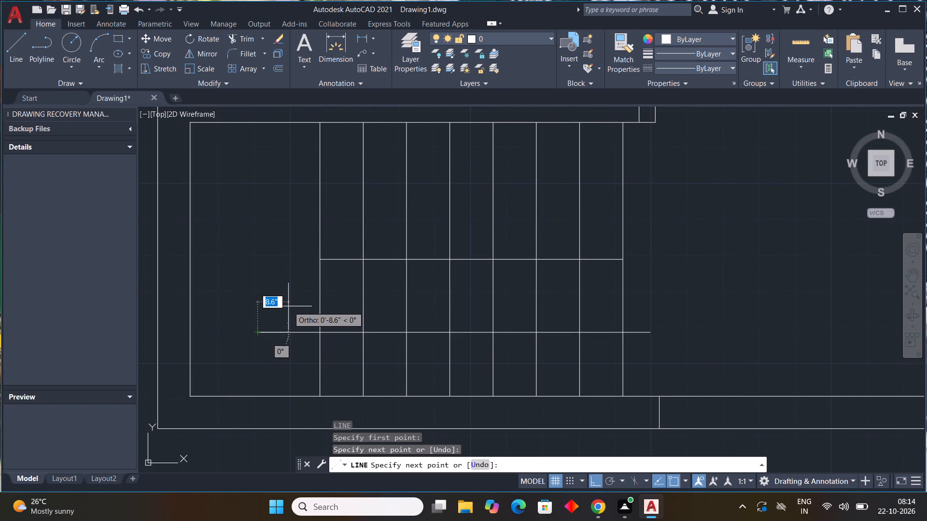
With ortho off, draw a notched arrowhead from short angled lines at the landing end of the stair direction line.
key("F8")
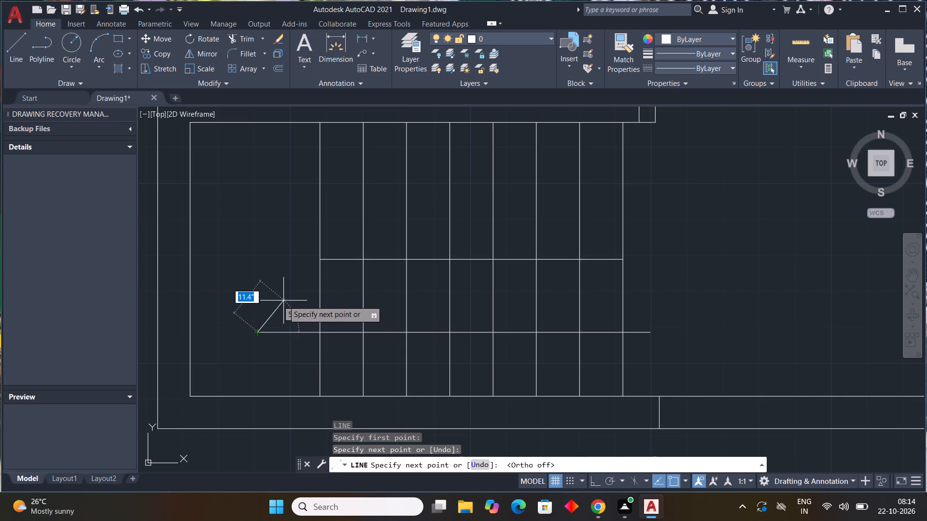
left_click(283, 301)
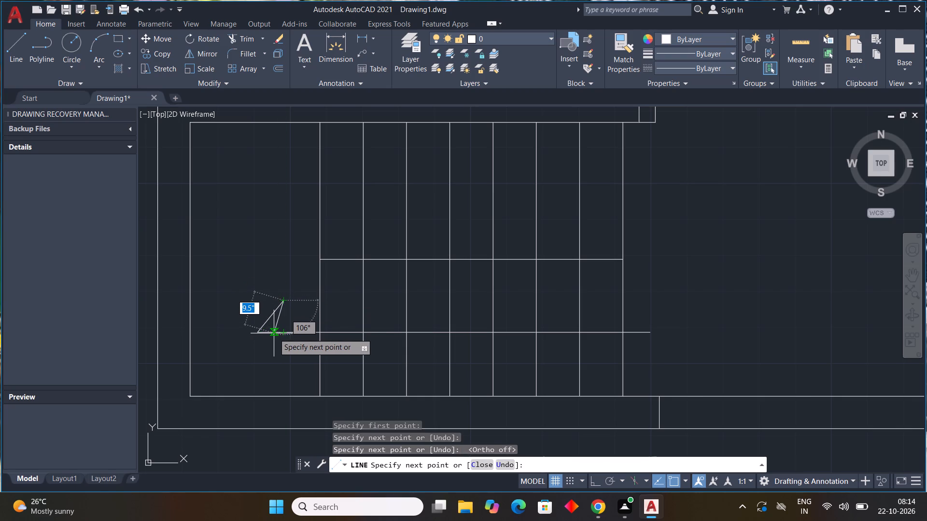
left_click(274, 333)
left_click(288, 349)
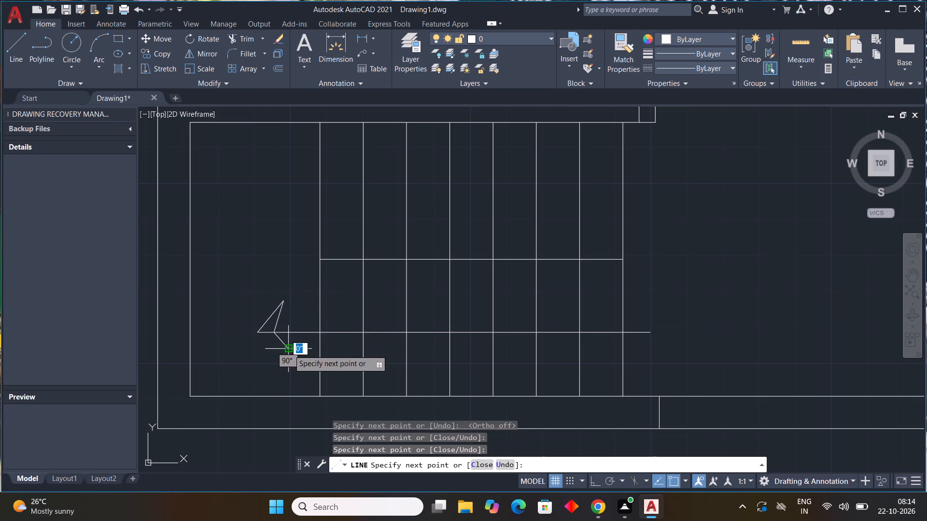
left_click(257, 334)
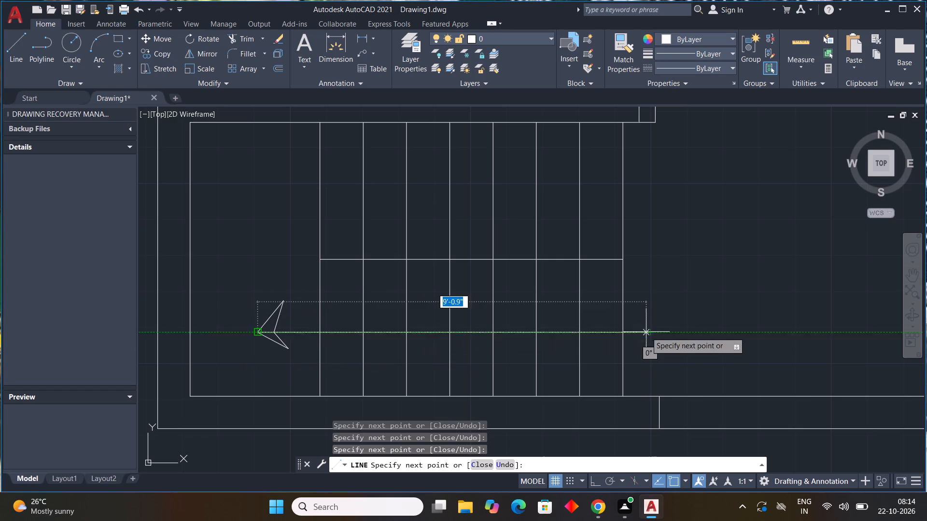
key("Escape")
Review the whole floor plan from the staircase up to the top rooms.
scroll(629, 324, "down", 2)
middle_click_drag(623, 333, 590, 518)
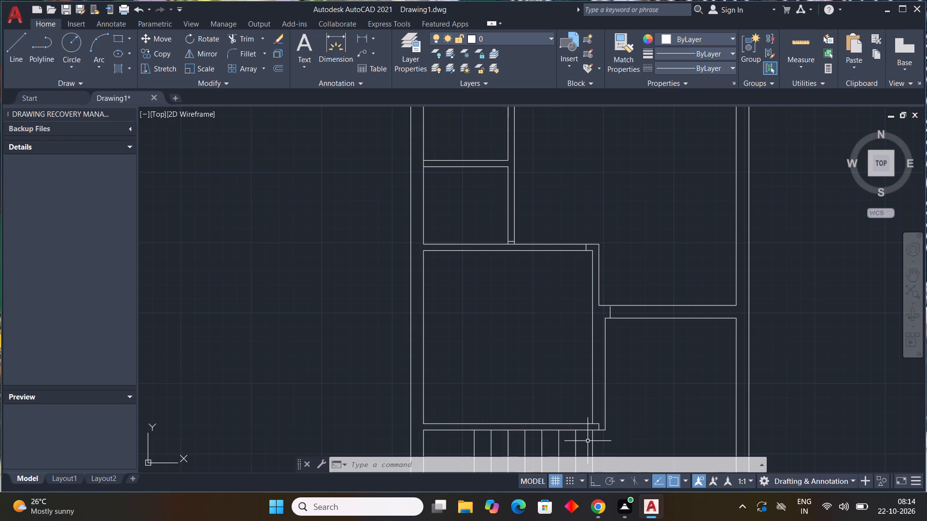
scroll(585, 243, "down", 1)
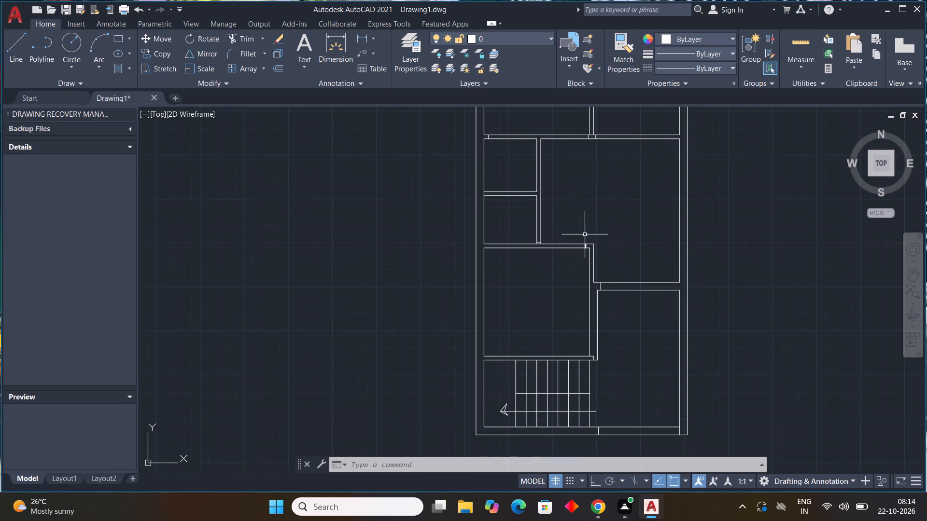
middle_click_drag(585, 232, 548, 303)
scroll(502, 220, "up", 2)
scroll(580, 240, "down", 1)
scroll(777, 300, "down", 1)
middle_click_drag(667, 282, 655, 332)
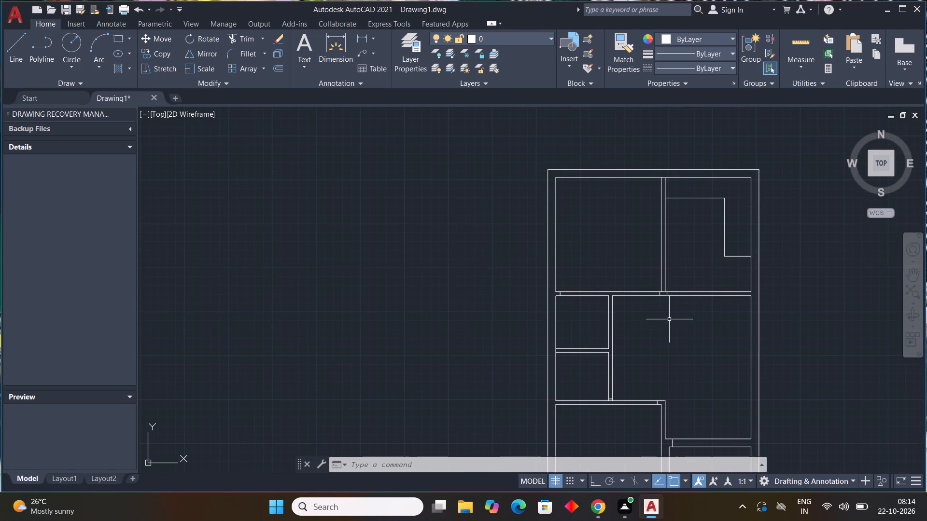
scroll(671, 319, "up", 2)
scroll(689, 360, "down", 2)
middle_click_drag(678, 335, 635, 269)
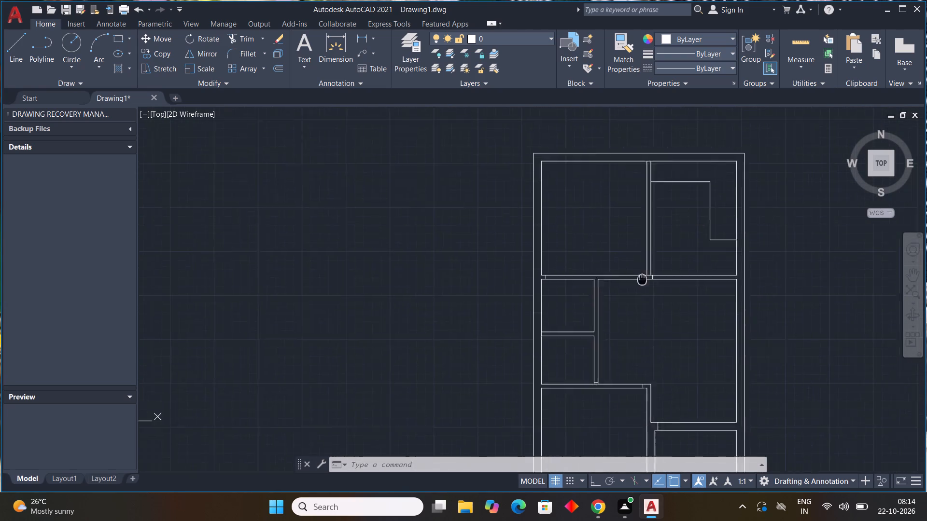
middle_click_drag(635, 269, 563, 178)
scroll(583, 234, "down", 1)
middle_click_drag(581, 226, 506, 241)
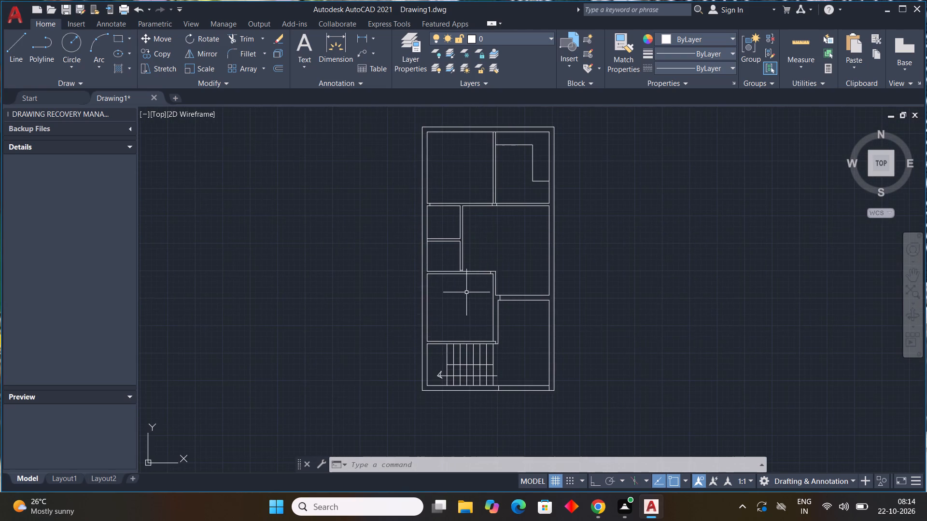
Offset the cross lines 3' for the partition above the middle-left room, leftward, and the adjoining 9" wall, rightward.
scroll(464, 294, "up", 2)
type("off")
key("space")
type("3'")
key("Return")
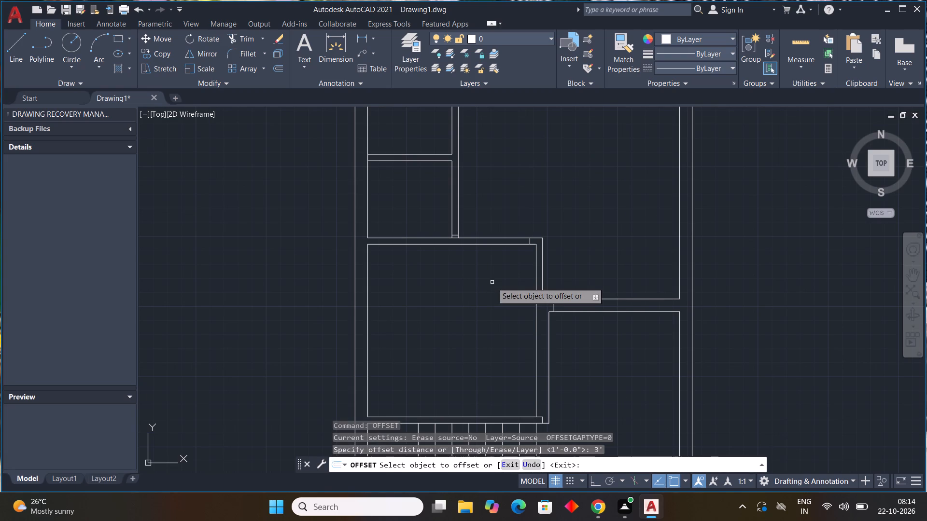
scroll(533, 242, "up", 3)
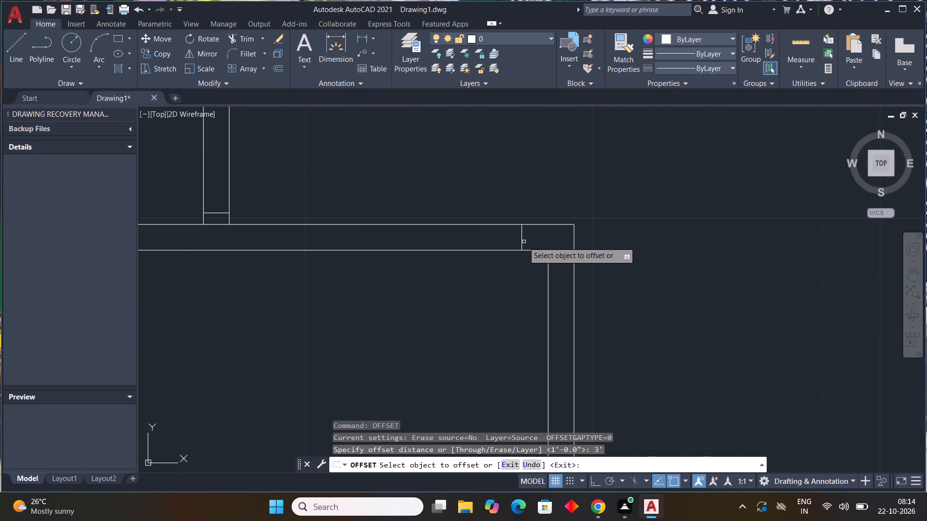
left_click(522, 242)
left_click(380, 233)
scroll(435, 282, "down", 3)
middle_click_drag(509, 356, 503, 345)
scroll(509, 356, "up", 1)
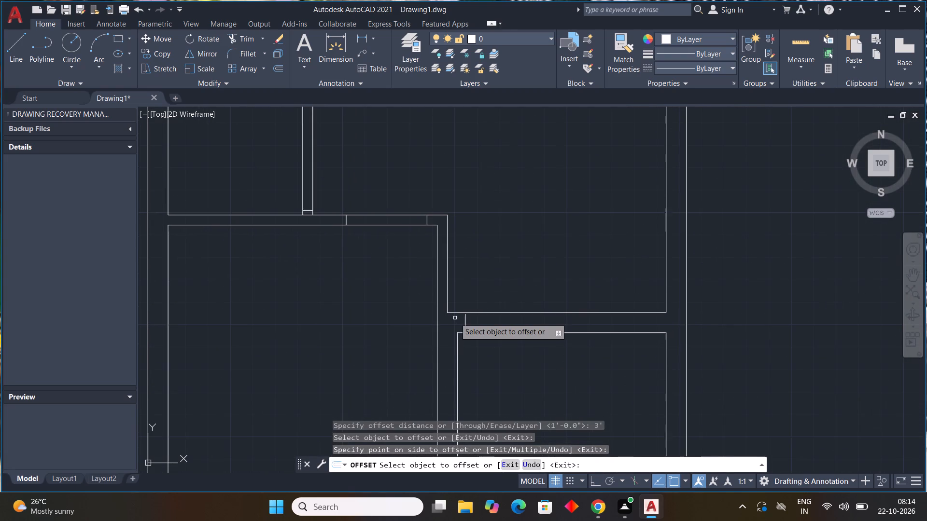
left_click_drag(465, 320, 478, 323)
left_click(556, 325)
Offset the two cross lines beside the top rooms' dividing partition by 3', one to the left and one to the right.
middle_click_drag(576, 225, 609, 400)
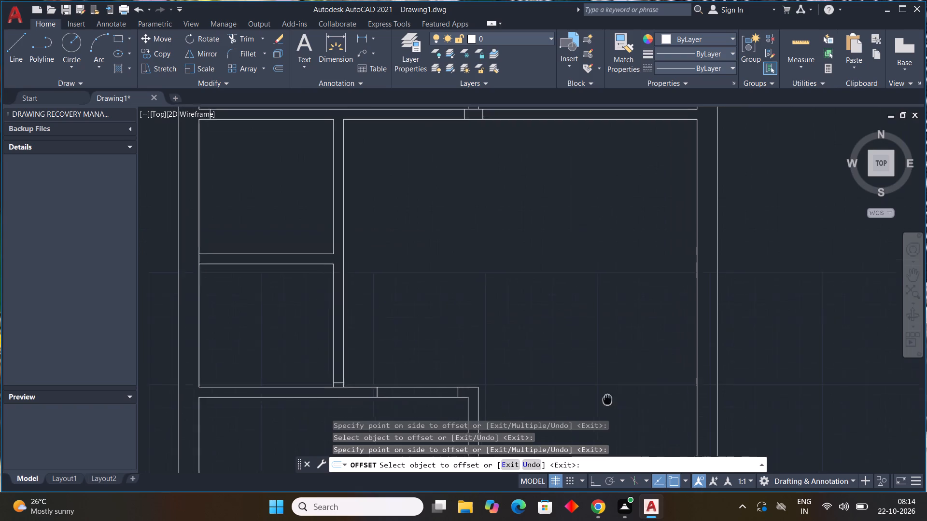
middle_click_drag(609, 400, 629, 431)
left_click_drag(487, 147, 447, 145)
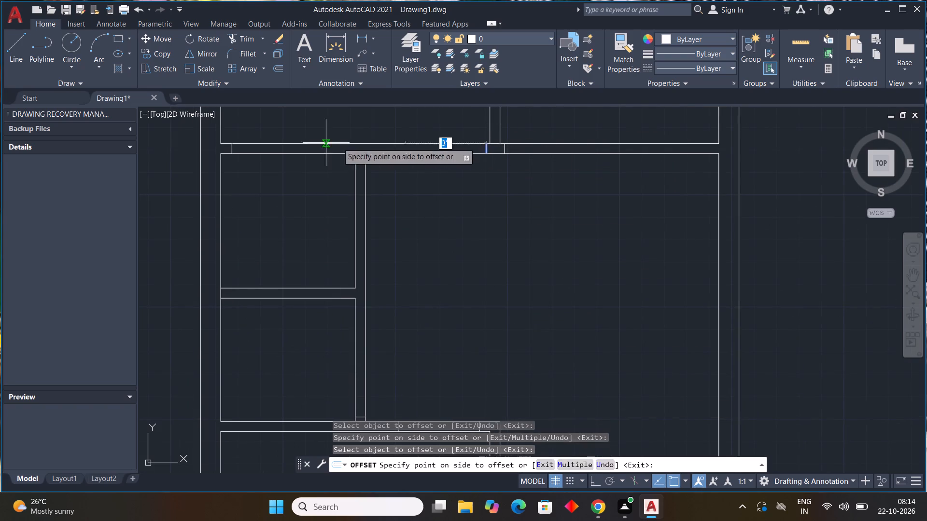
left_click_drag(325, 143, 332, 144)
left_click_drag(506, 149, 526, 151)
left_click(588, 153)
key("Escape")
key("Escape")
key("Escape")
key("Escape")
key("Escape")
key("Escape")
key("Escape")
key("Escape")
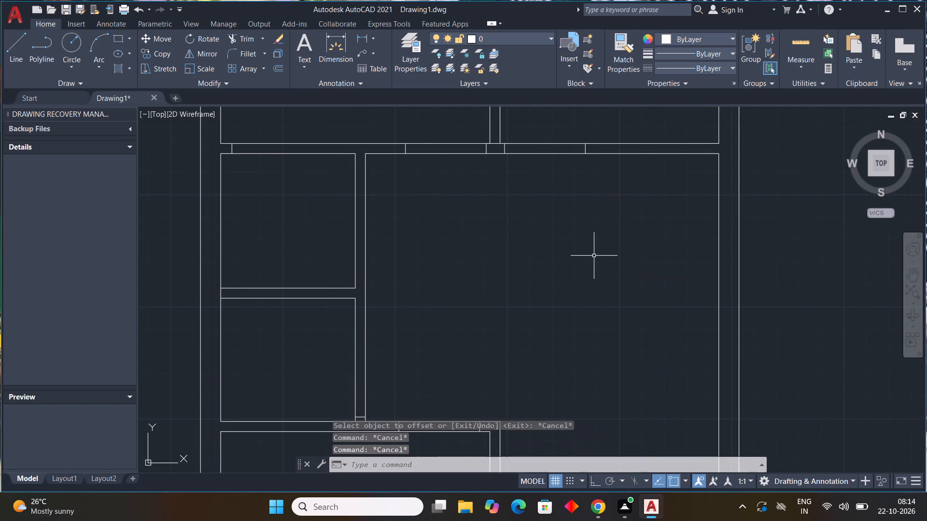
Offset the cross line at the left end of the upper horizontal partition 2' to the right.
type("off")
key("space")
type("2'")
key("Return")
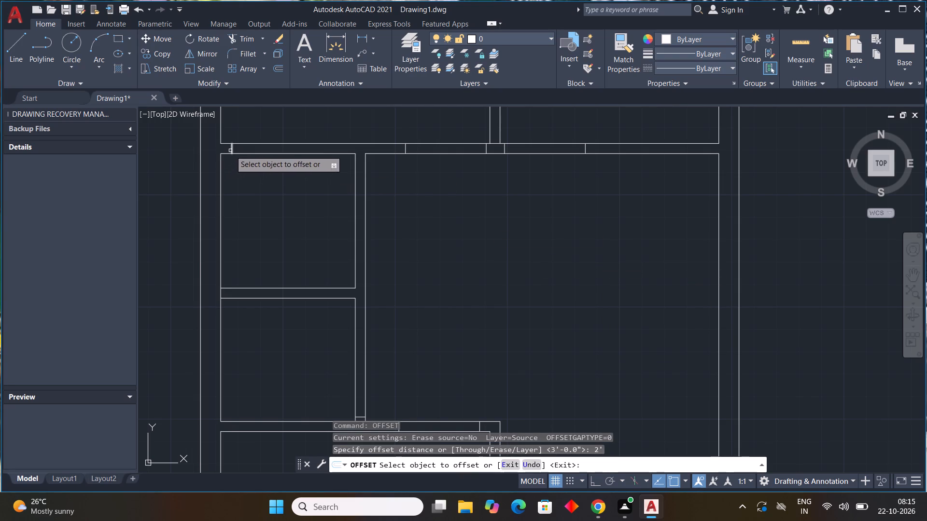
left_click_drag(230, 151, 258, 150)
left_click(299, 150)
Offset the cross line at the lower end of the small rooms' vertical partition 2' upward.
scroll(308, 237, "down", 1)
middle_click_drag(307, 238, 303, 204)
scroll(303, 204, "down", 1)
scroll(336, 287, "up", 1)
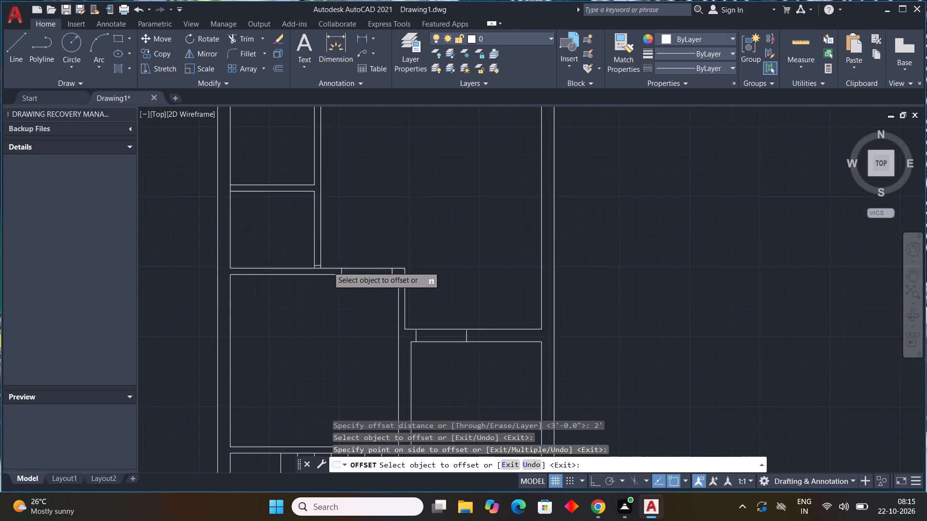
scroll(327, 266, "up", 1)
left_click_drag(311, 264, 311, 252)
left_click(309, 196)
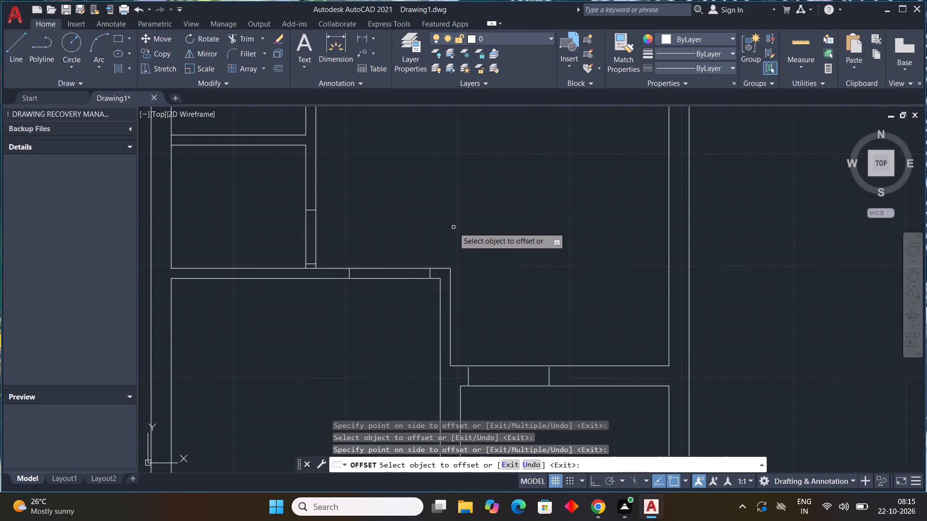
key("Escape")
key("Escape")
key("Escape")
key("Escape")
key("Escape")
key("Escape")
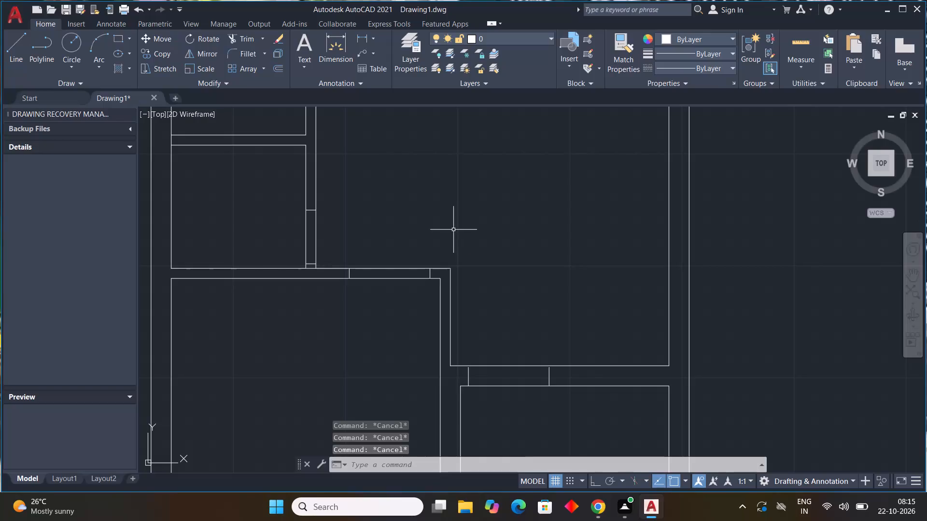
Trim the vertical partition between its cross lines beside the lower small room, and trim the line closing the stub below.
type("tr")
key("space")
left_click_drag(289, 230, 353, 230)
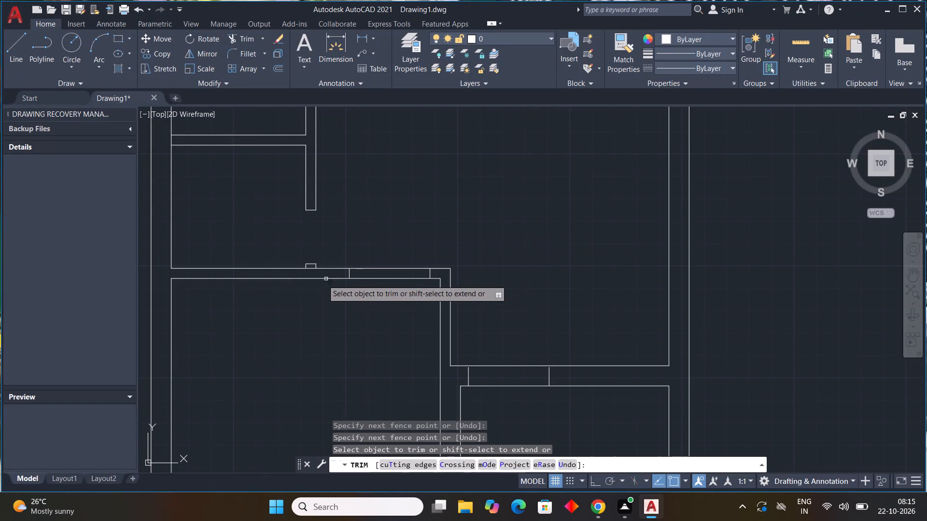
left_click(309, 269)
Trim the wall lines between the cross lines in the partition above the middle-left room and in the adjoining 9" wall.
left_click_drag(387, 234, 387, 249)
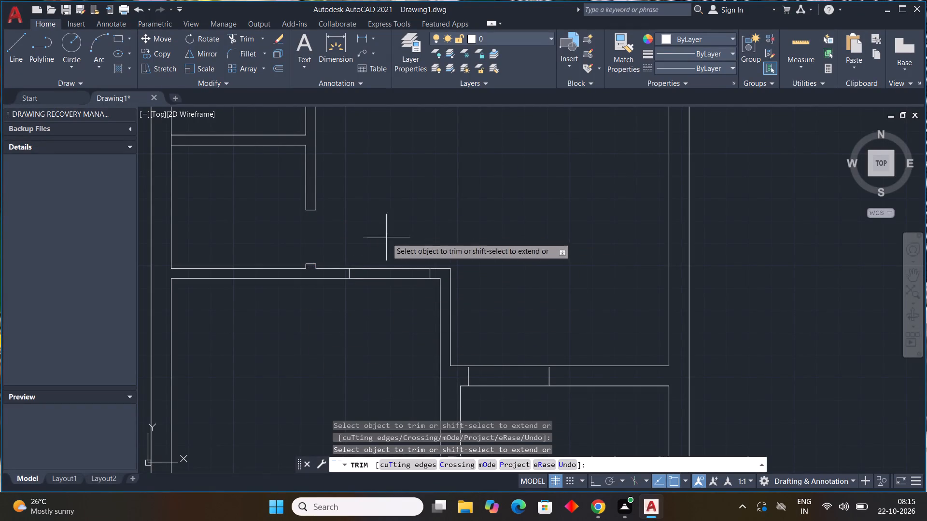
left_click_drag(387, 249, 376, 303)
middle_click_drag(502, 323, 465, 240)
left_click_drag(465, 268, 471, 341)
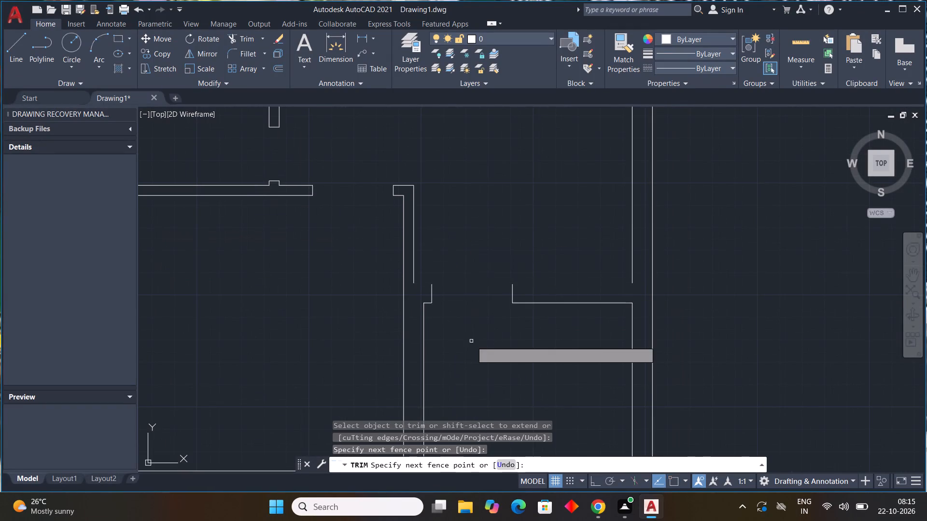
Trim the three door openings between the cross lines along the upper horizontal partition.
scroll(475, 333, "down", 1)
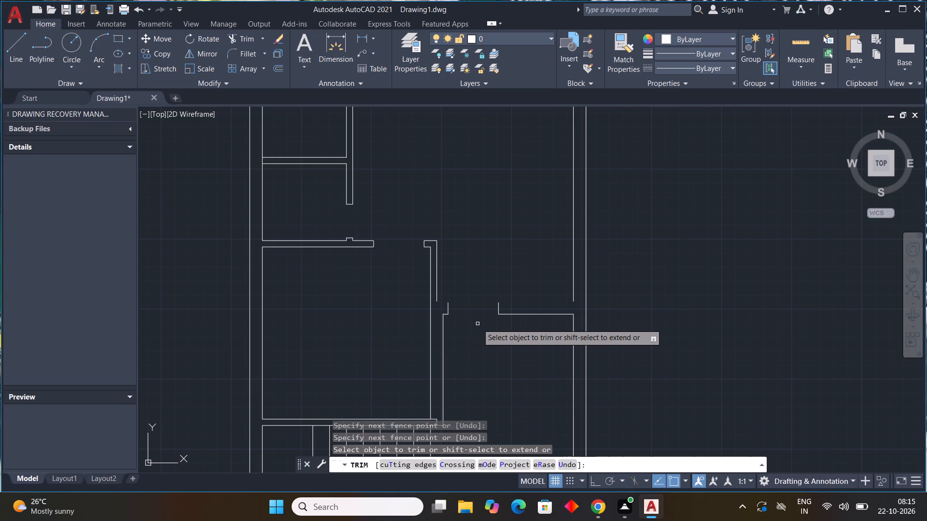
middle_click_drag(478, 326, 506, 403)
scroll(478, 327, "down", 1)
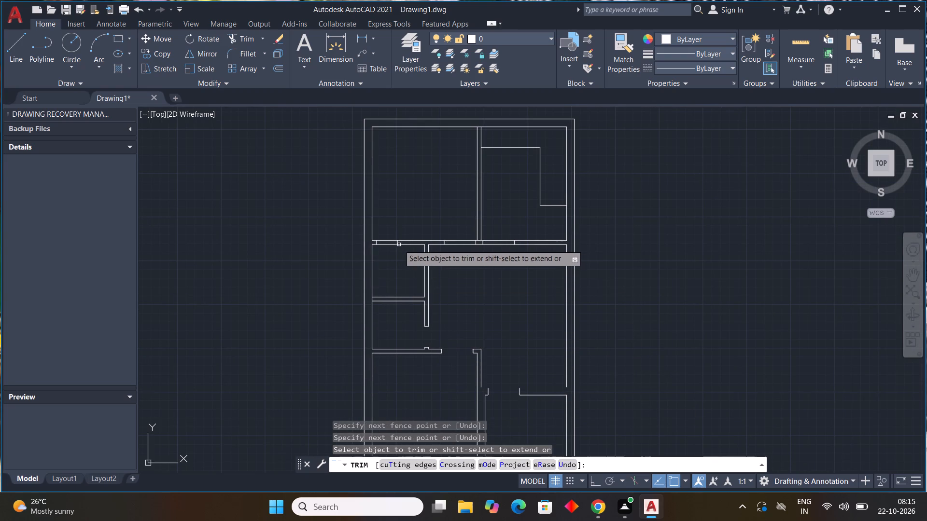
left_click_drag(384, 235, 387, 251)
left_click_drag(455, 236, 465, 265)
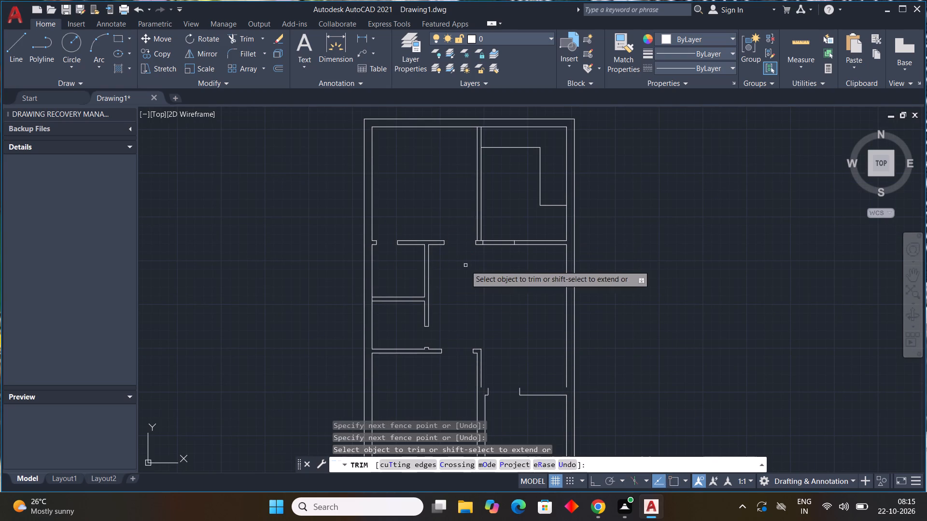
left_click_drag(501, 233, 495, 256)
Trim the line across the foot of the top rooms' dividing partition where it meets the horizontal partition.
scroll(487, 247, "up", 4)
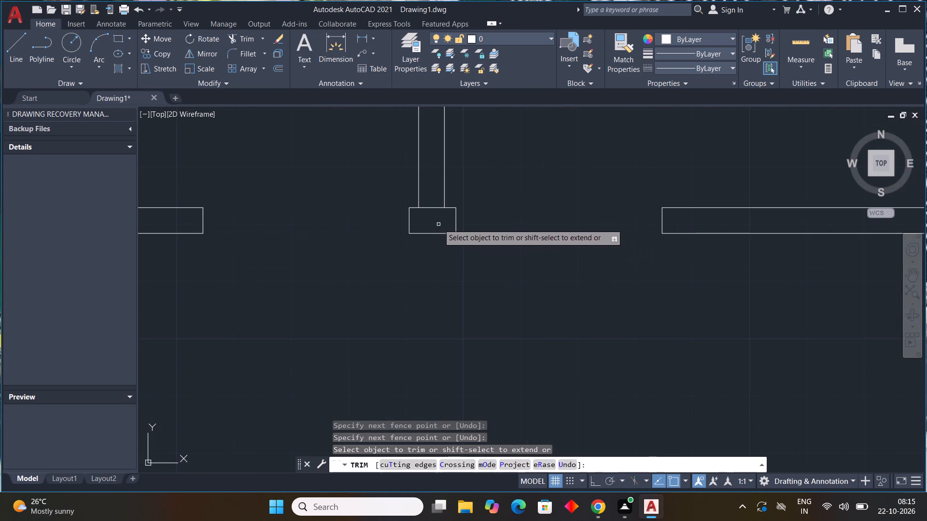
left_click(433, 209)
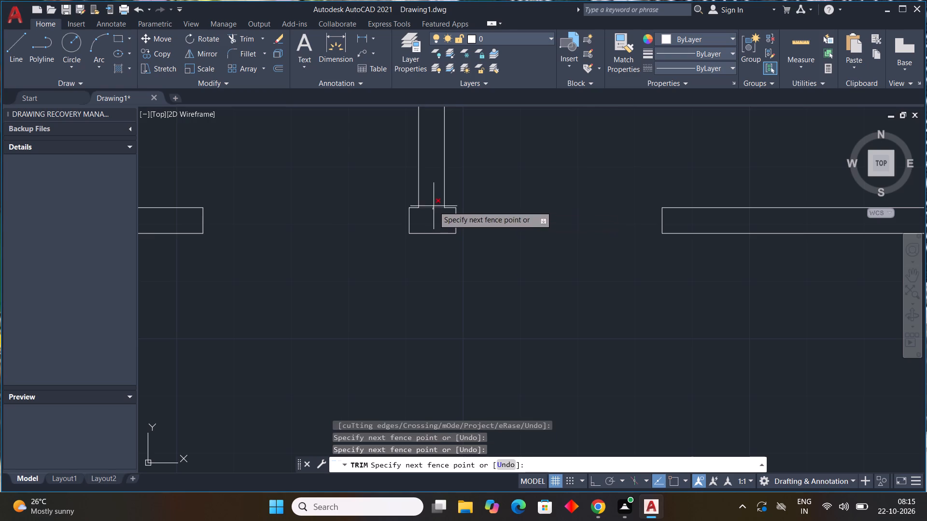
left_click(434, 206)
scroll(547, 268, "down", 3)
middle_click_drag(557, 321, 409, 154)
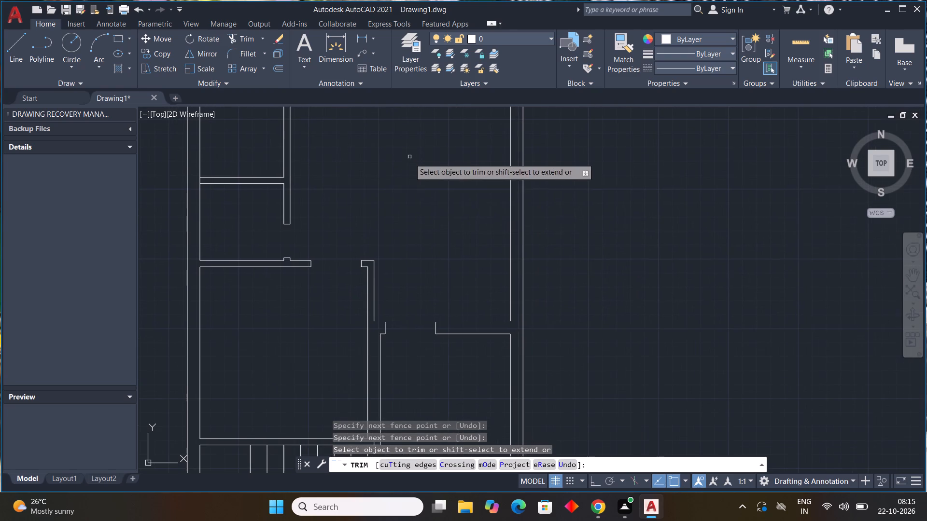
key("Escape")
key("Escape")
key("Escape")
key("Escape")
key("Escape")
key("Escape")
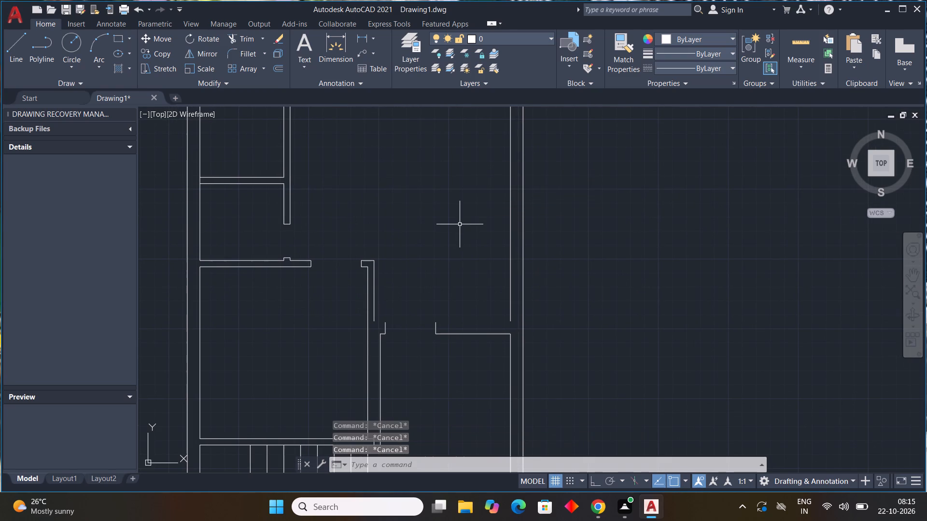
Draw a horizontal line for the 9" wall's missing upper face, from the partition's end to the right outer wall's inner face.
type("l")
key("space")
scroll(389, 322, "up", 2)
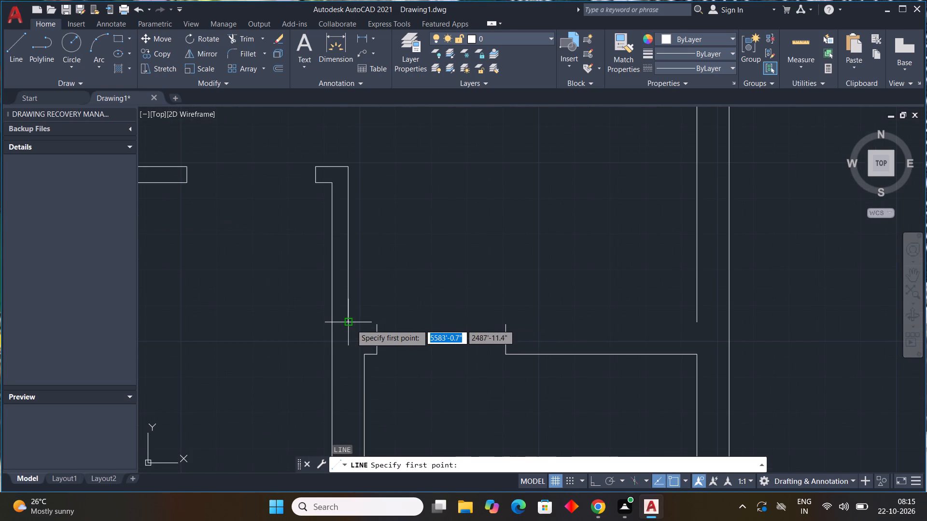
left_click(351, 323)
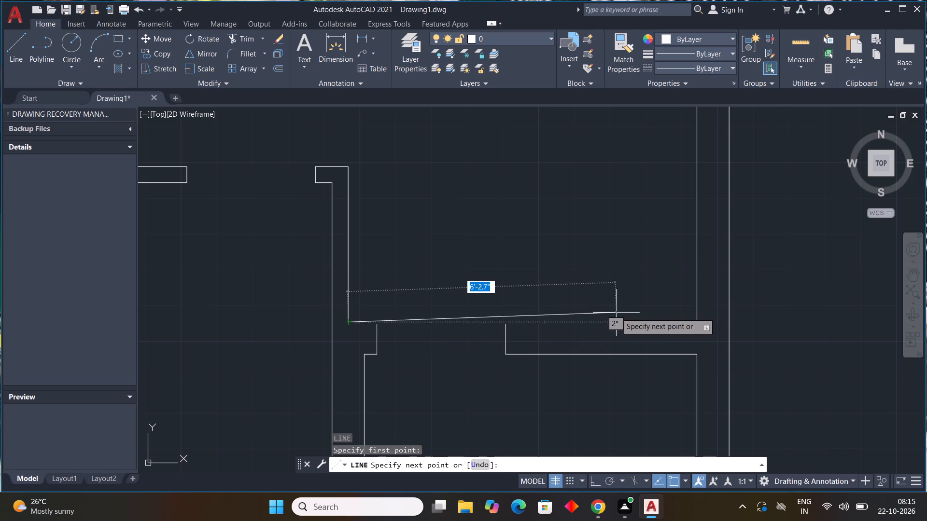
left_click(699, 320)
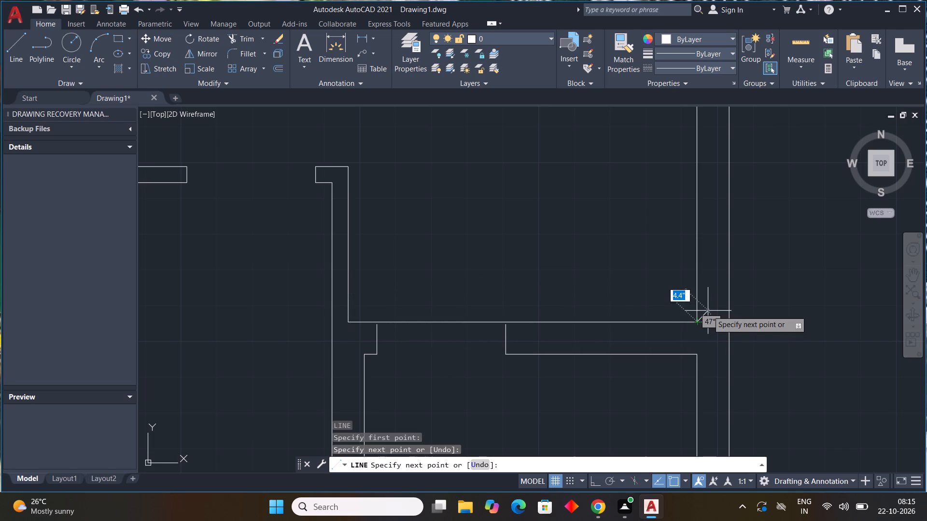
key("Escape")
Extend both cross lines at the 9" wall's door opening up to the wall's upper face line.
scroll(489, 343, "up", 3)
scroll(531, 318, "down", 2)
scroll(531, 317, "up", 2)
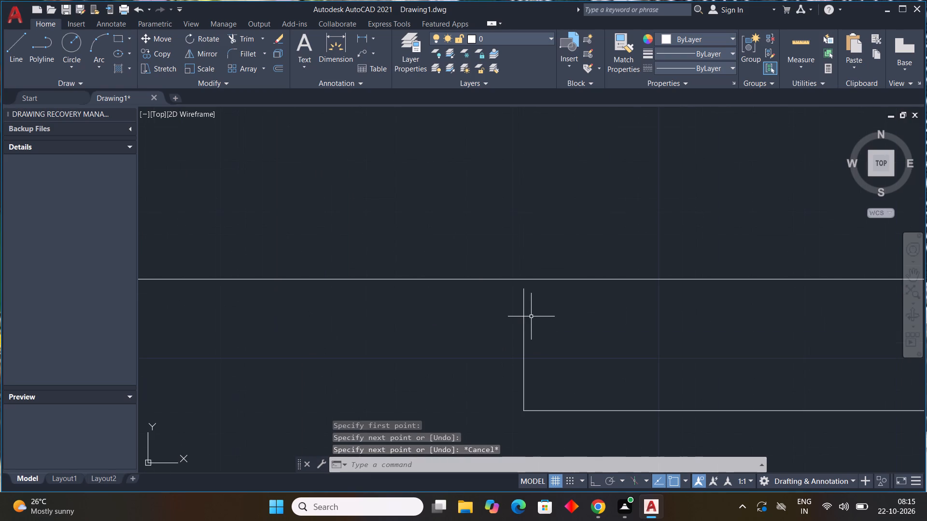
type("ex")
key("space")
left_click(522, 298)
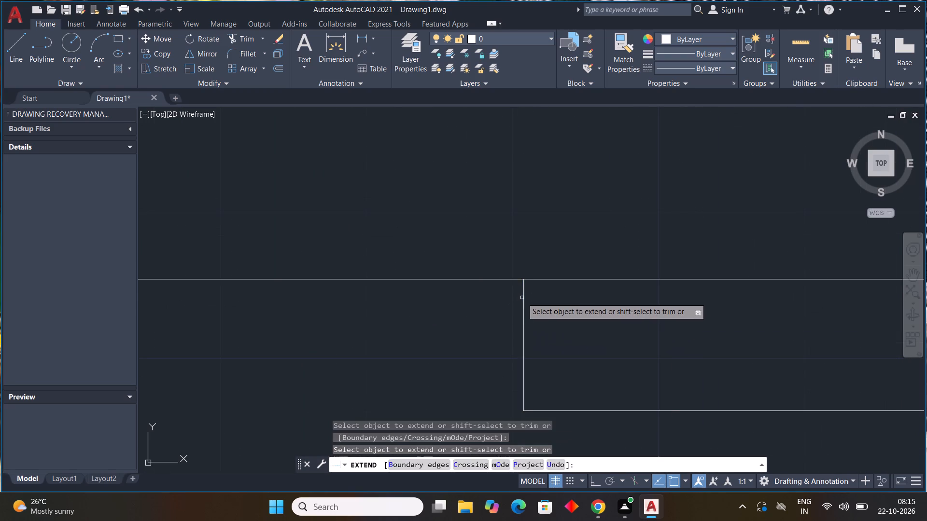
scroll(401, 317, "down", 1)
middle_click_drag(401, 318, 534, 363)
left_click(282, 351)
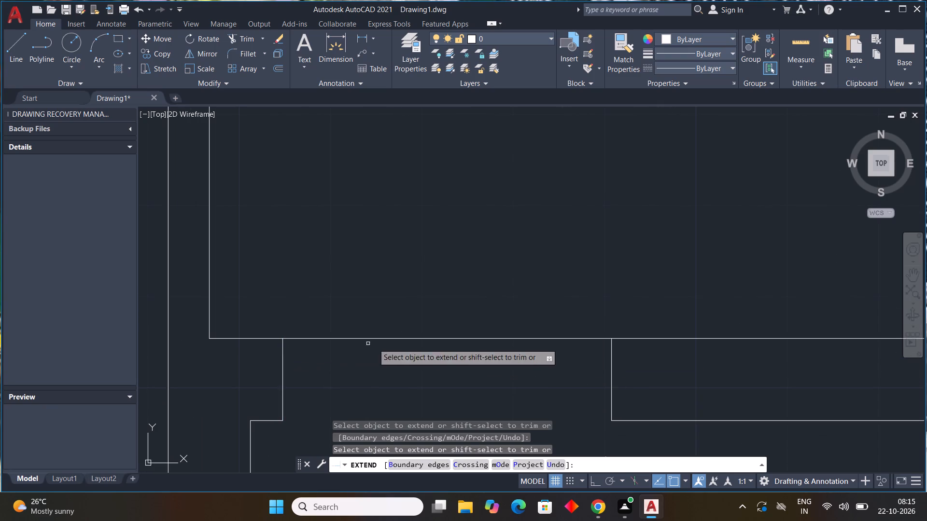
Trim the 9" wall's upper face line between the two cross lines of its door opening.
key("Escape")
type("tr")
key("space")
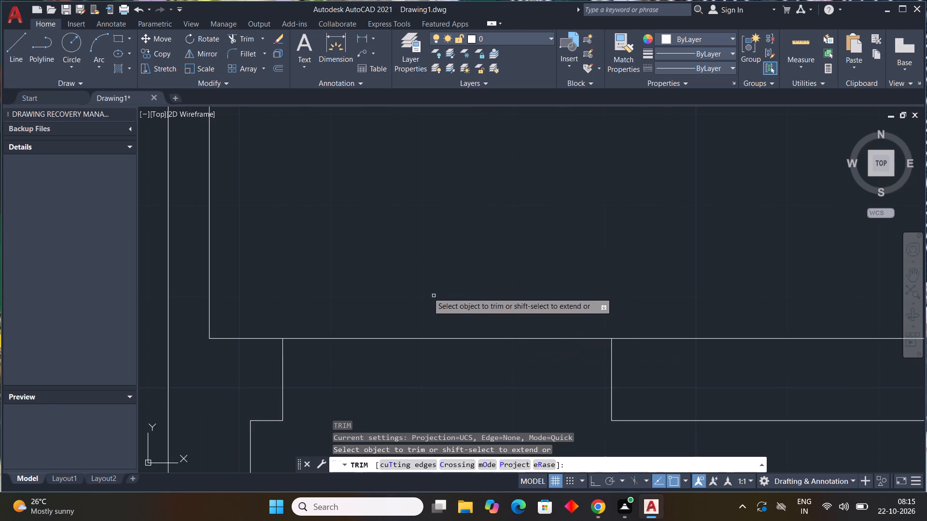
left_click_drag(426, 289, 431, 378)
Trim both lines of the bottom outer wall between the cross line beside the staircase and the right outer wall.
scroll(438, 363, "down", 4)
middle_click_drag(540, 409, 447, 167)
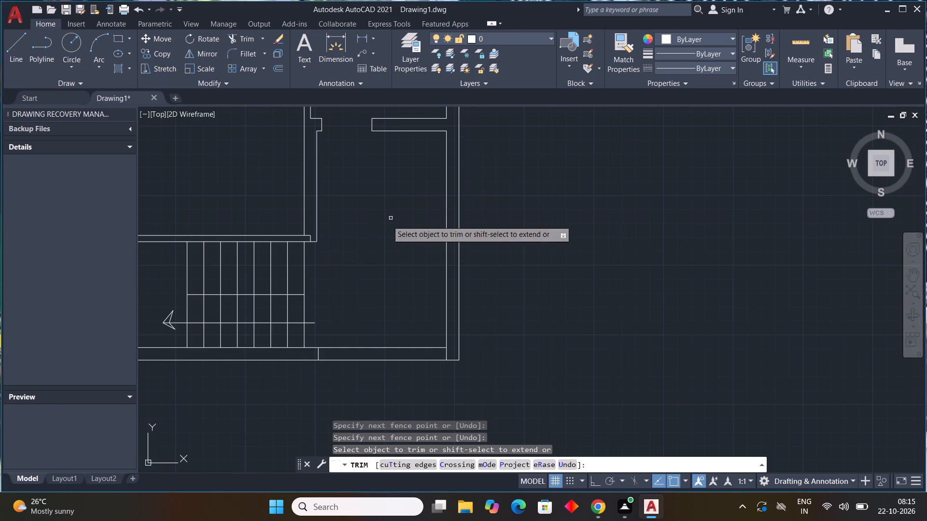
left_click_drag(383, 331, 385, 384)
key("Escape")
key("Escape")
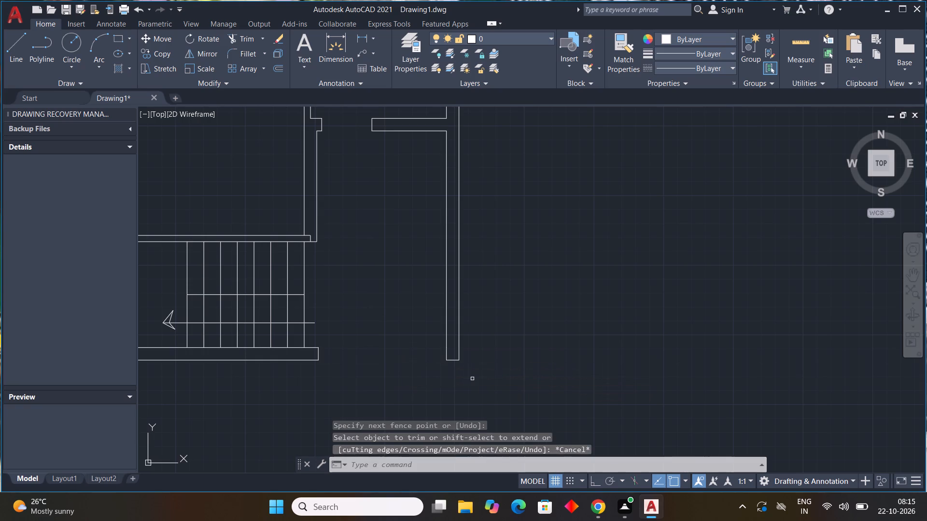
key("Escape")
key("Escape")
key("Escape")
key("Escape")
Dimension the staircase area's full width along its upper partition, placing the dimension just below the partition line.
scroll(297, 334, "down", 2)
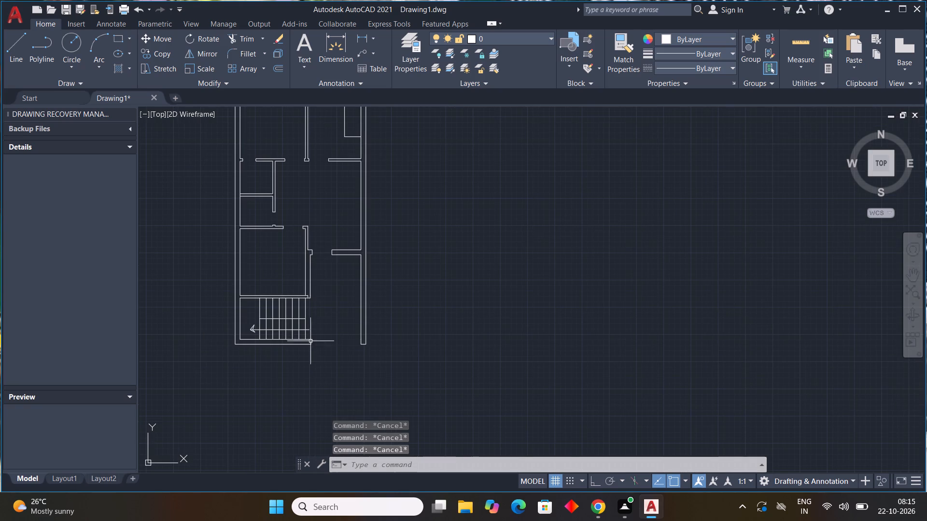
scroll(300, 329, "up", 2)
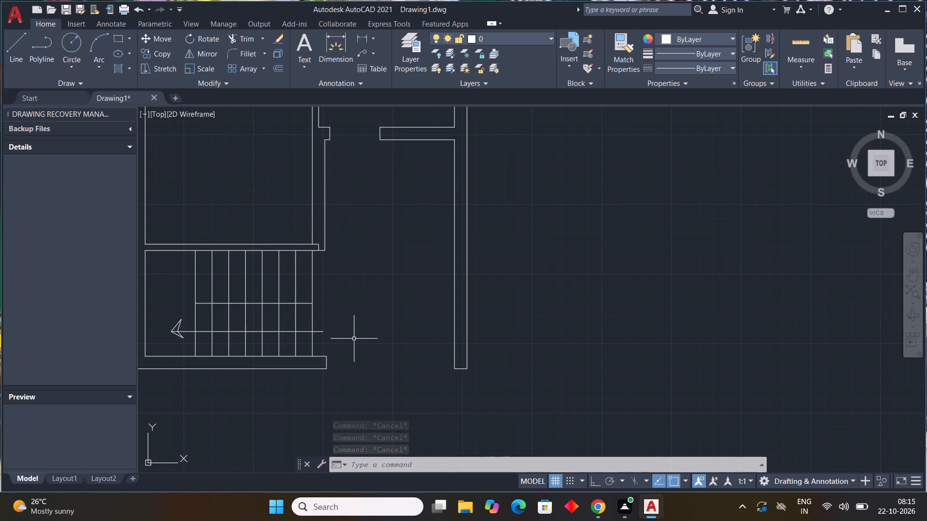
left_click(328, 64)
middle_click_drag(326, 279, 460, 329)
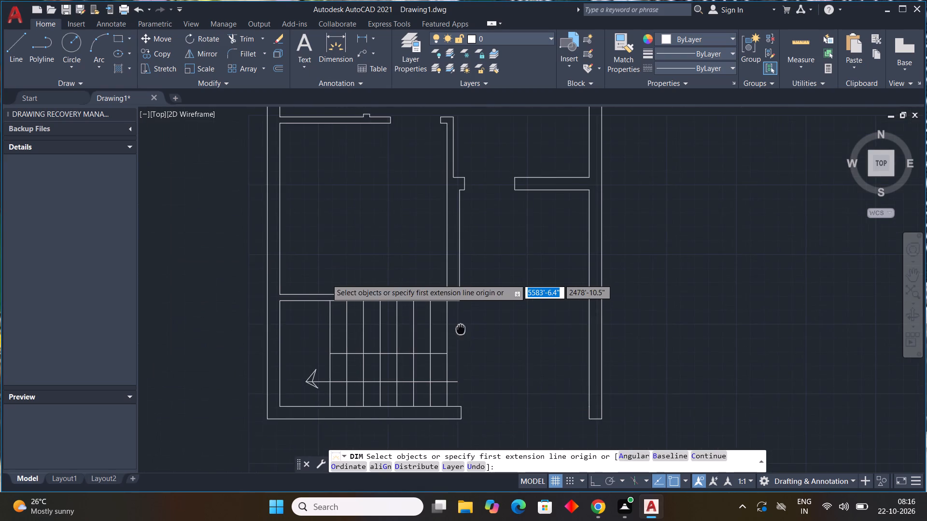
middle_click_drag(460, 329, 443, 319)
scroll(300, 302, "up", 2)
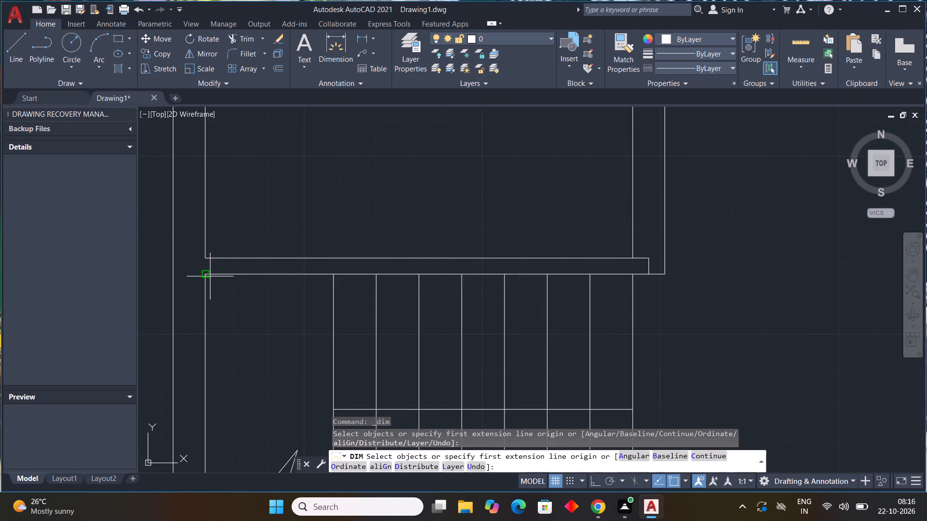
left_click(205, 274)
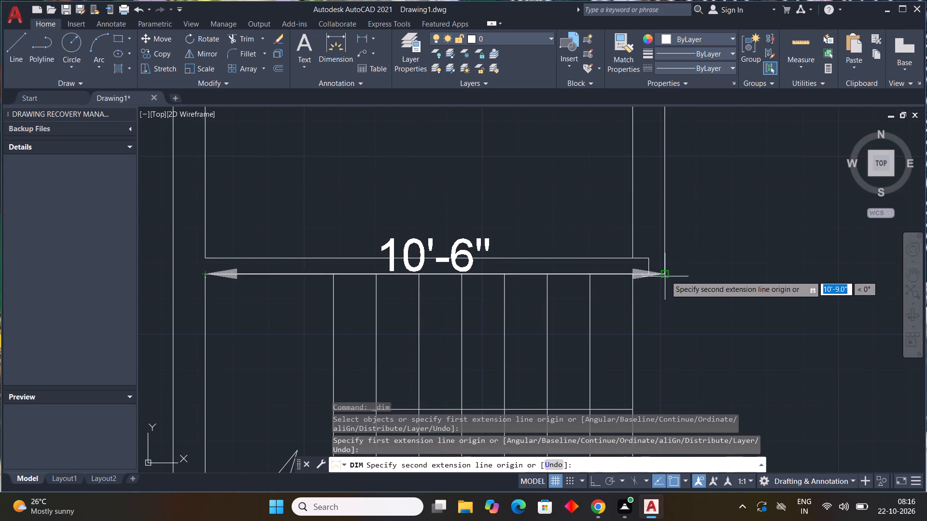
left_click_drag(665, 275, 667, 285)
left_click(671, 302)
Dimension the staircase area's depth along the left outer wall's inner face, placing the dimension inside the area.
middle_click_drag(677, 334, 608, 230)
scroll(606, 227, "down", 1)
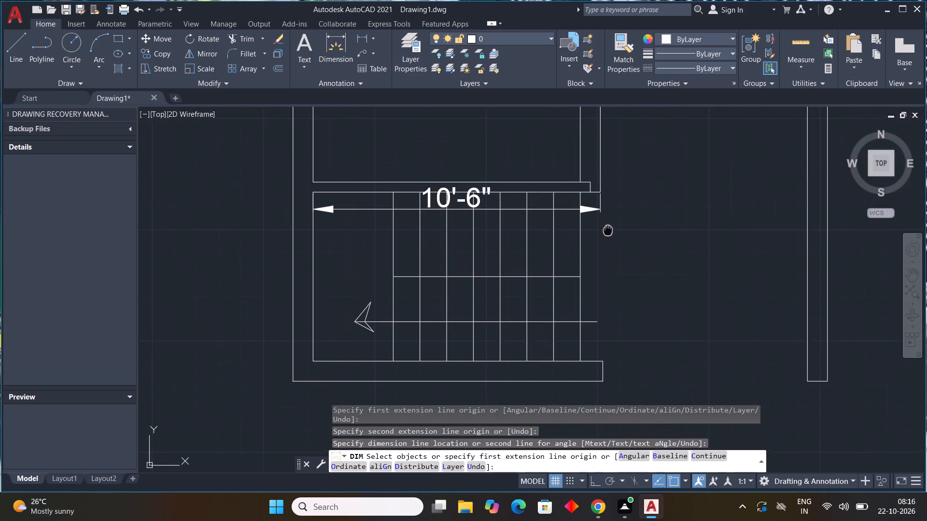
scroll(608, 230, "down", 1)
middle_click_drag(608, 230, 609, 230)
scroll(444, 217, "up", 3)
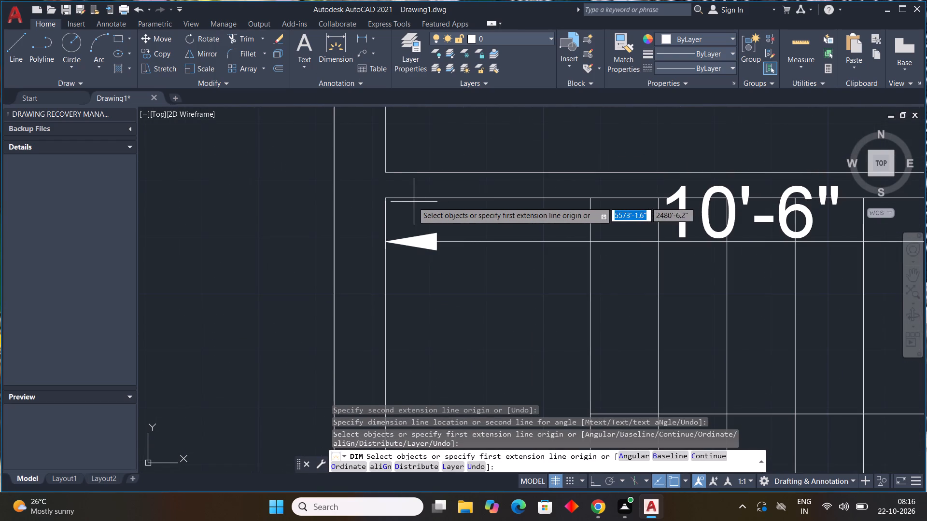
left_click(384, 201)
scroll(402, 282, "down", 1)
middle_click_drag(402, 282, 366, 192)
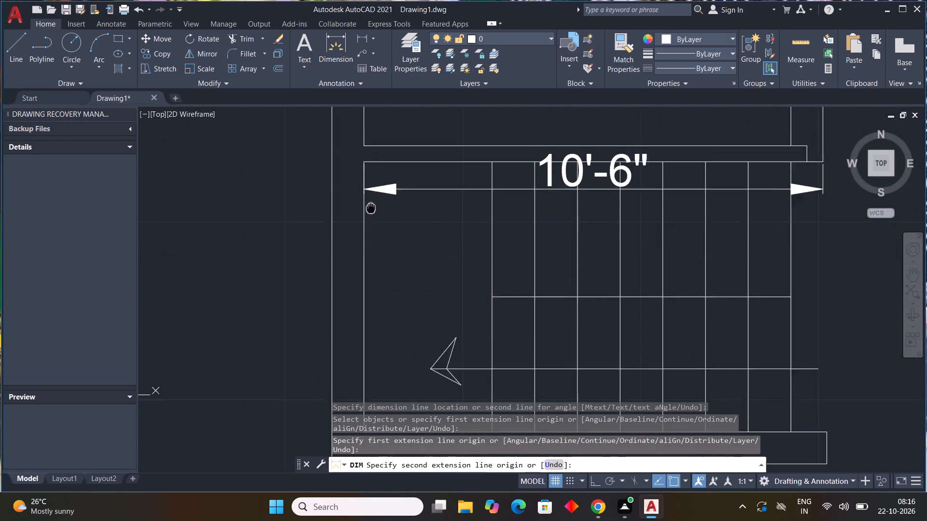
middle_click_drag(366, 192, 315, 84)
left_click(304, 303)
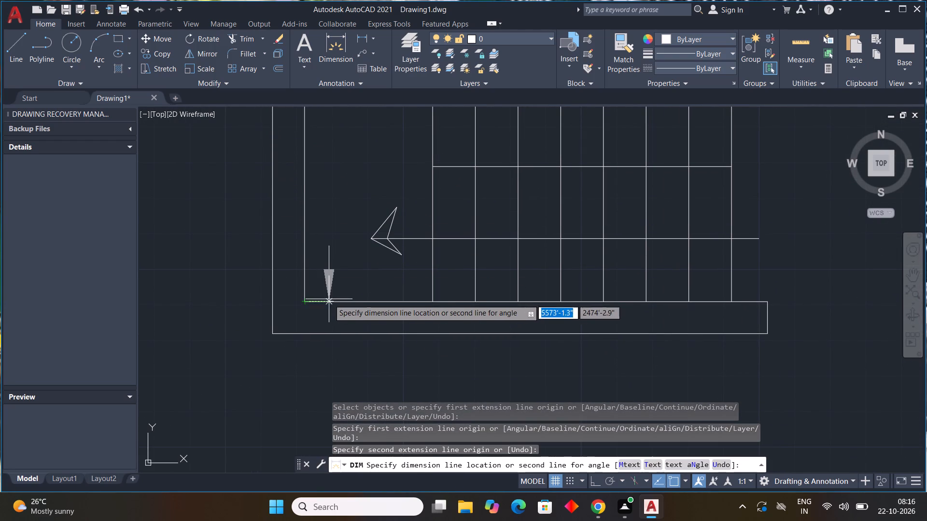
left_click(354, 303)
Dimension from the last stair tread line to the left wall's inner face, placing the dimension just above the bottom wall.
scroll(394, 301, "down", 2)
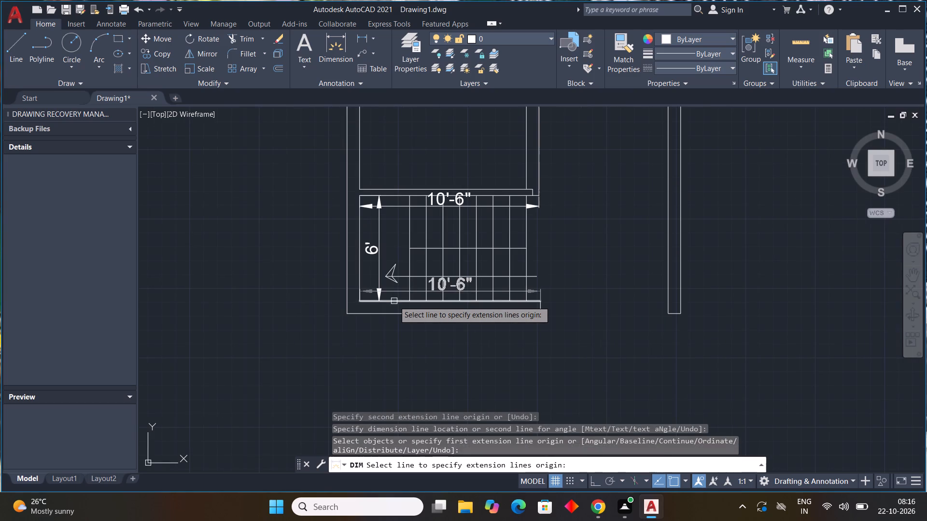
scroll(388, 302, "up", 3)
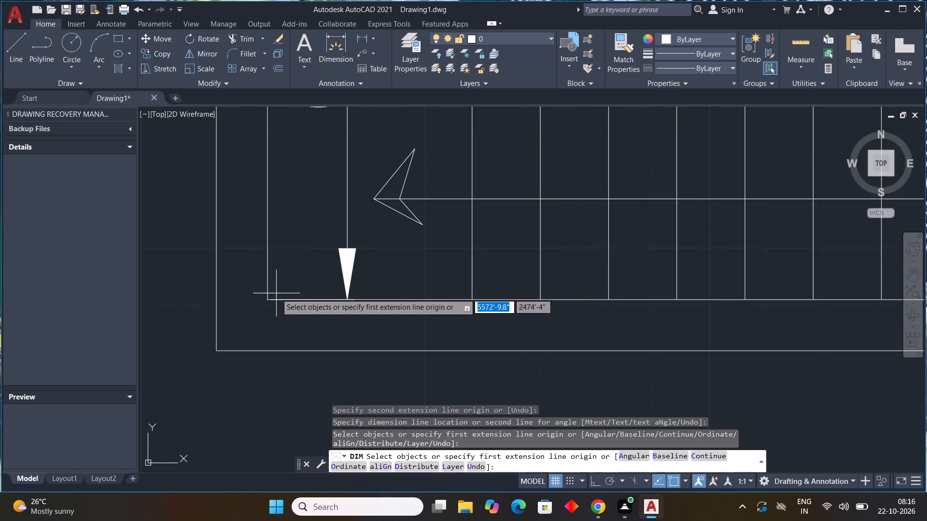
scroll(286, 296, "down", 2)
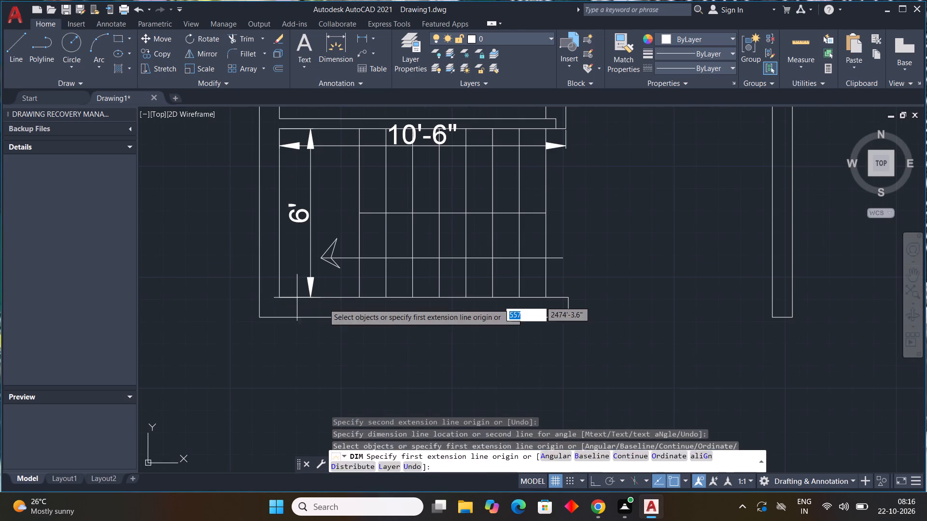
middle_click_drag(325, 303, 254, 287)
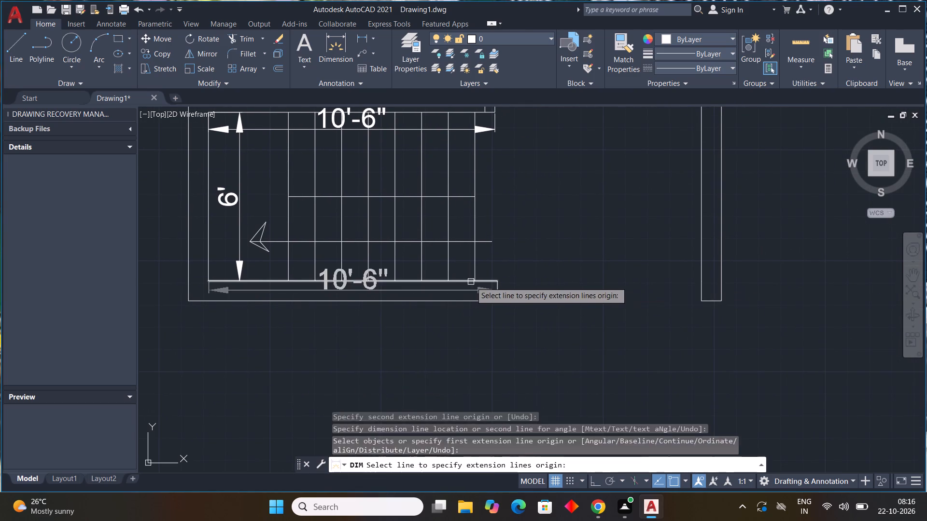
left_click(474, 280)
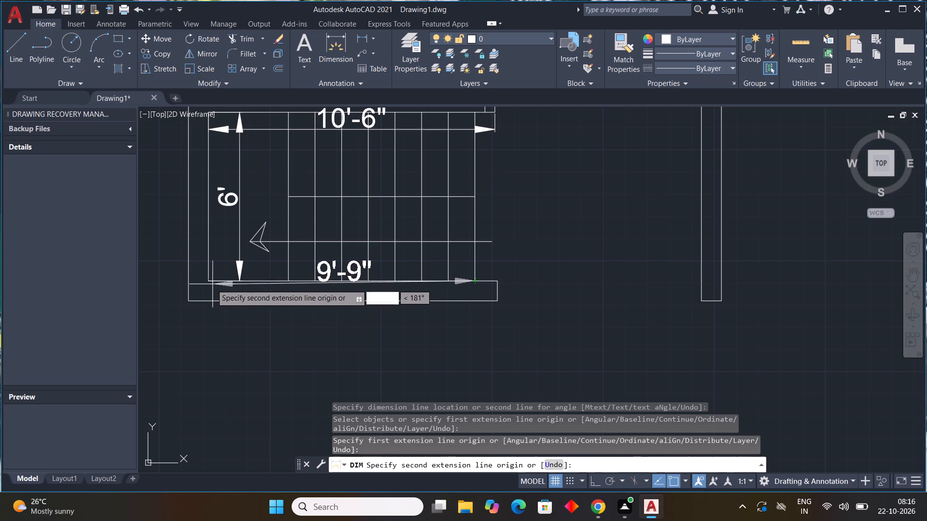
left_click(209, 281)
left_click(215, 266)
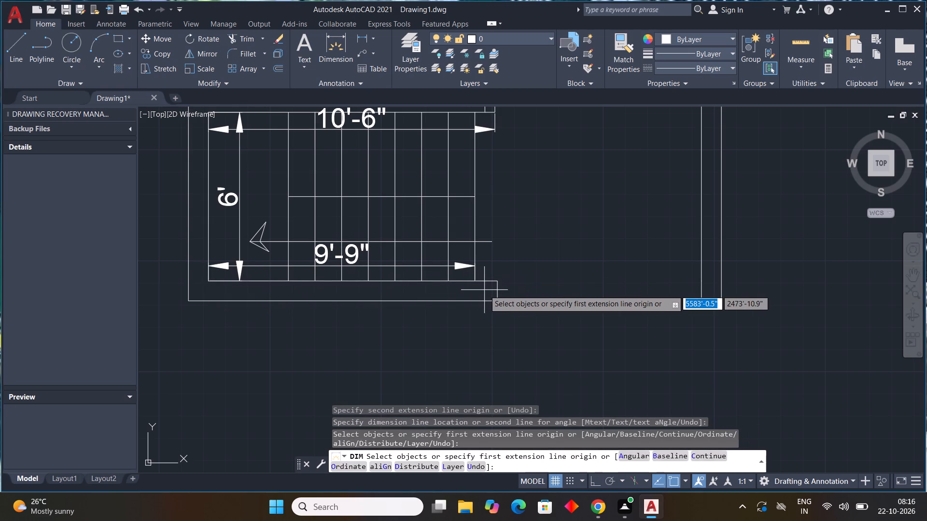
key("Escape")
key("Escape")
Draw a horizontal line across the bottom opening from the bottom wall's outer end corner to the right wall's inner face corner.
scroll(626, 283, "down", 2)
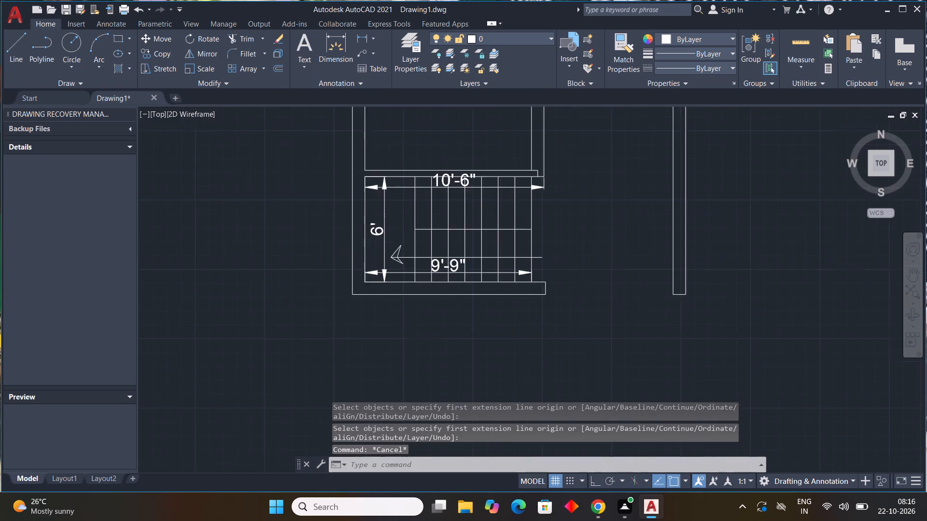
middle_click_drag(674, 307, 562, 307)
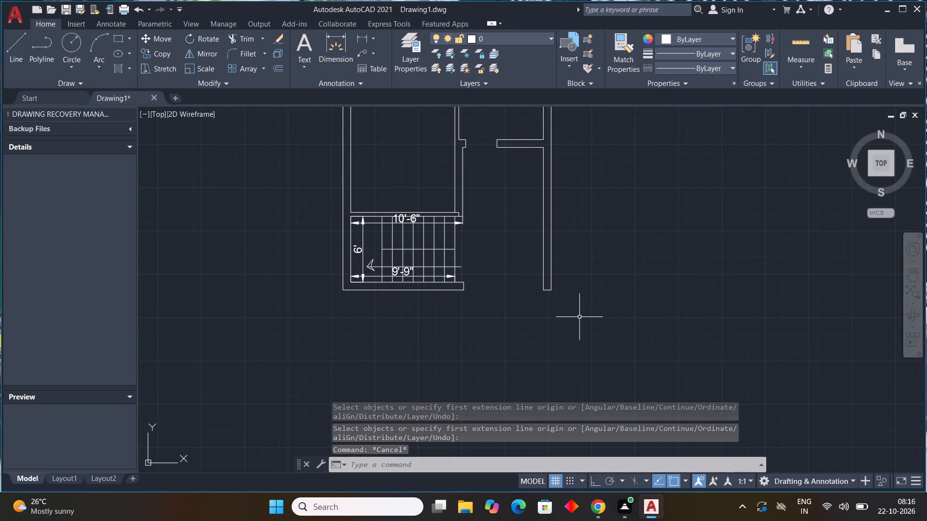
type("l")
key("space")
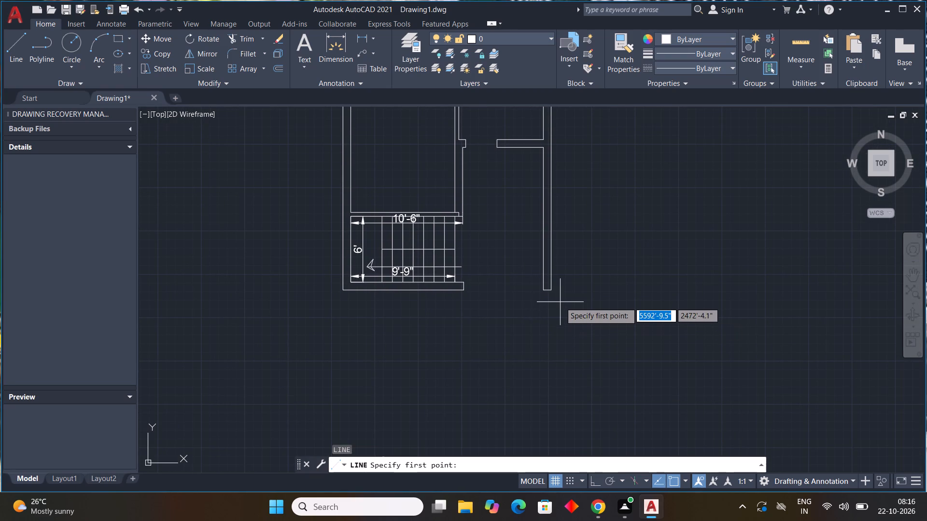
middle_click_drag(521, 304, 300, 260)
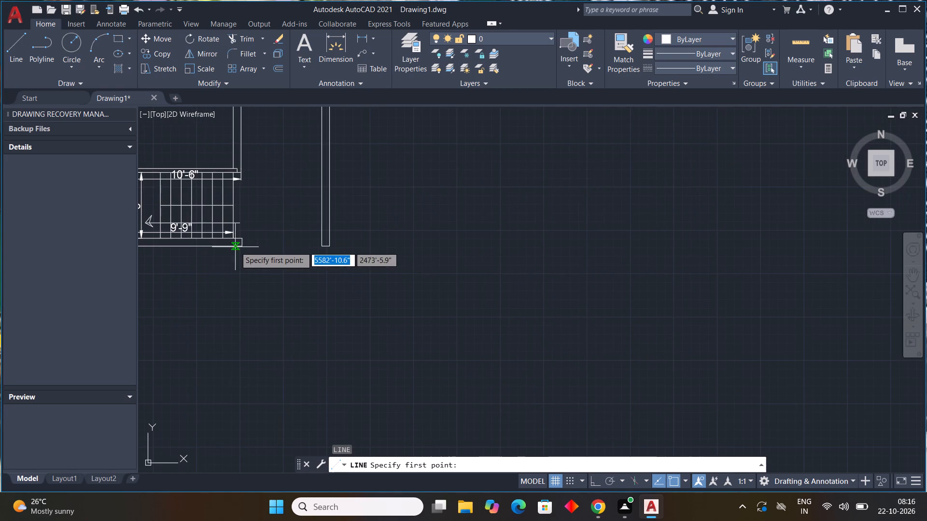
scroll(241, 245, "up", 3)
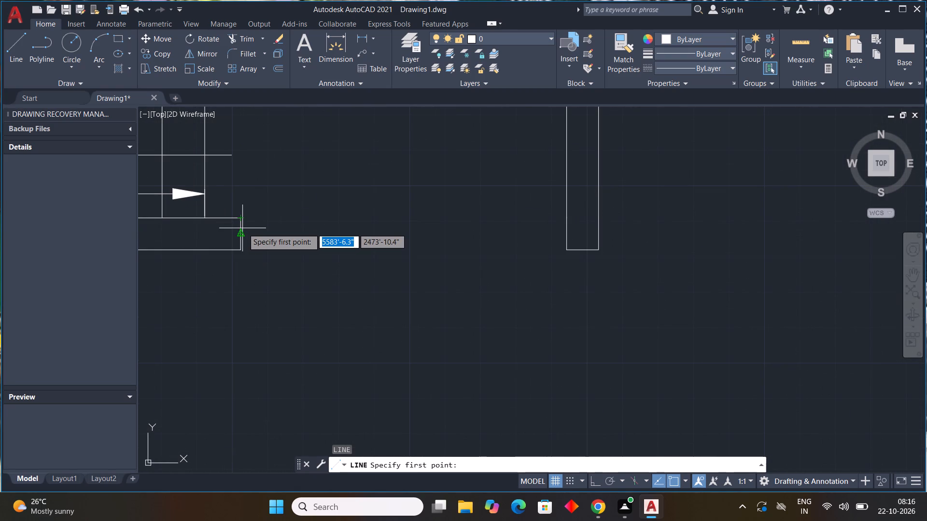
left_click(241, 253)
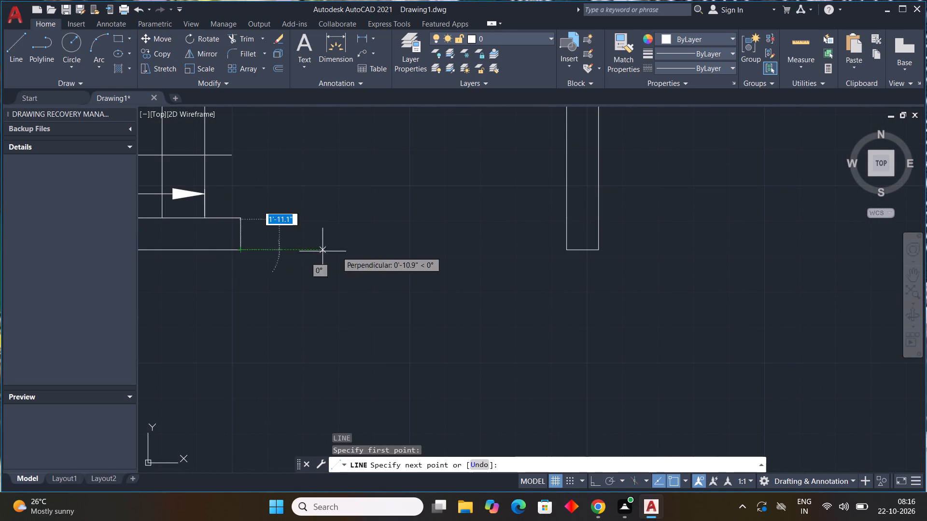
left_click(567, 251)
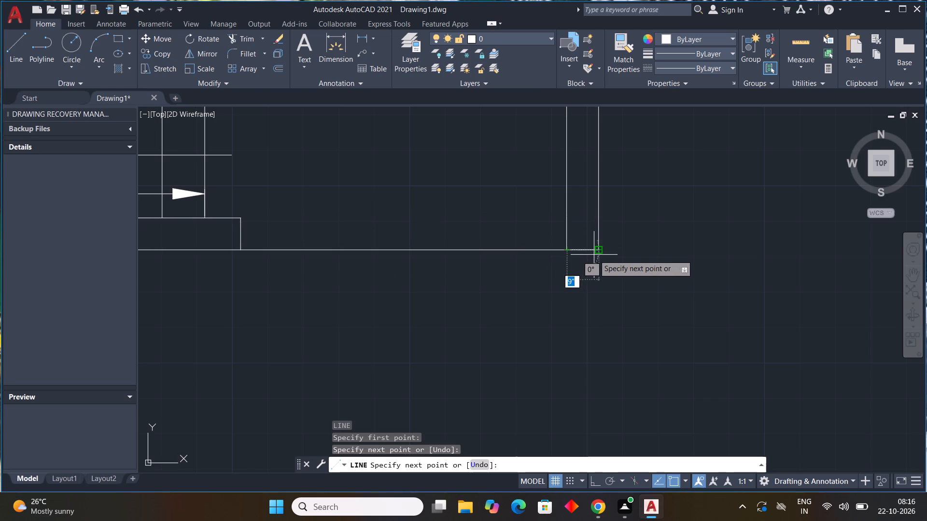
key("Escape")
Draw a V-shaped pair of lines from the bottom wall's end face to the opening line's midpoint and up to the right wall's inner face.
key("space")
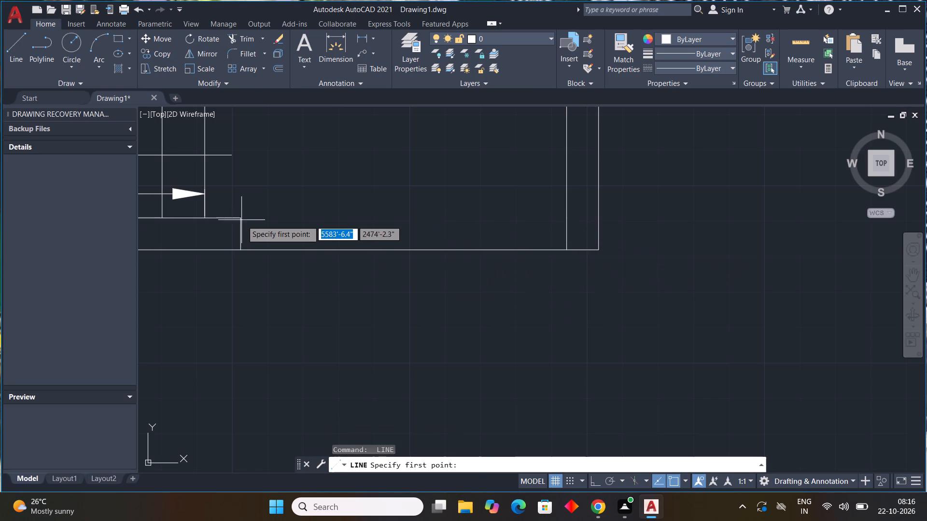
left_click(242, 225)
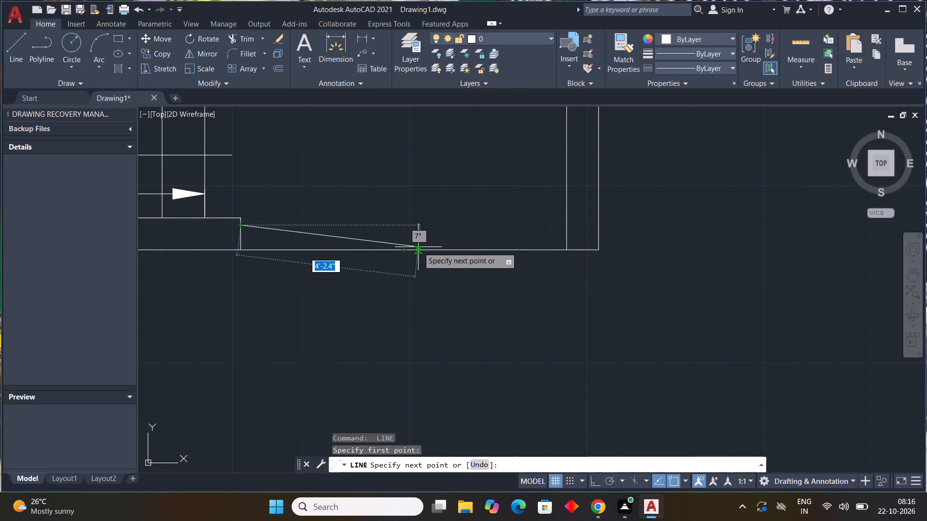
left_click(407, 250)
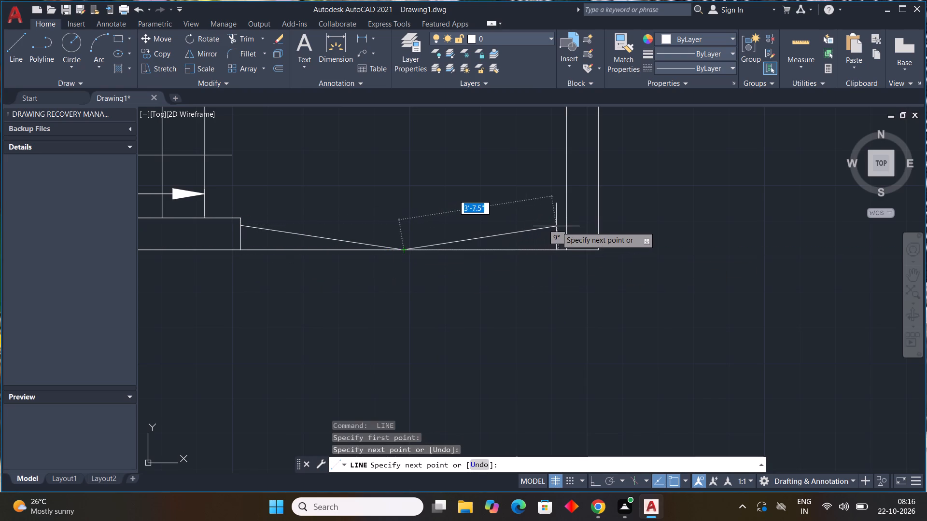
left_click(566, 226)
key("Escape")
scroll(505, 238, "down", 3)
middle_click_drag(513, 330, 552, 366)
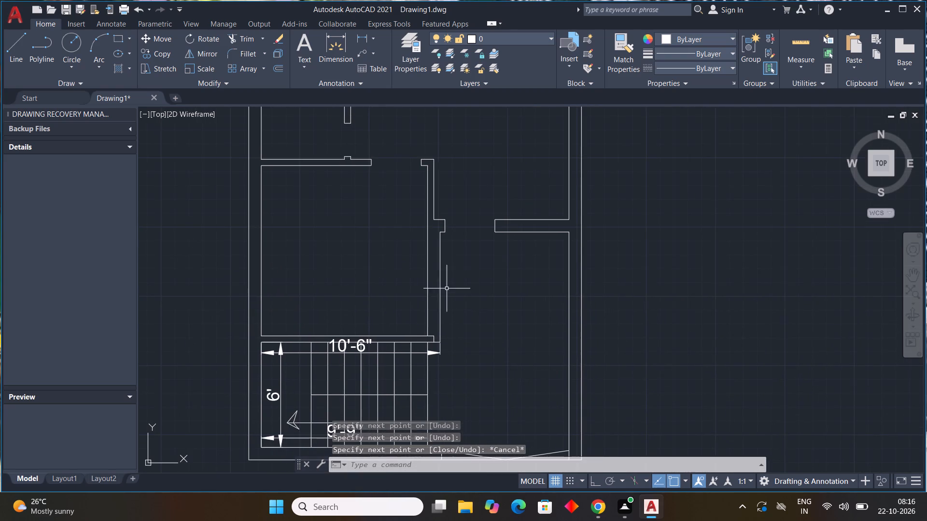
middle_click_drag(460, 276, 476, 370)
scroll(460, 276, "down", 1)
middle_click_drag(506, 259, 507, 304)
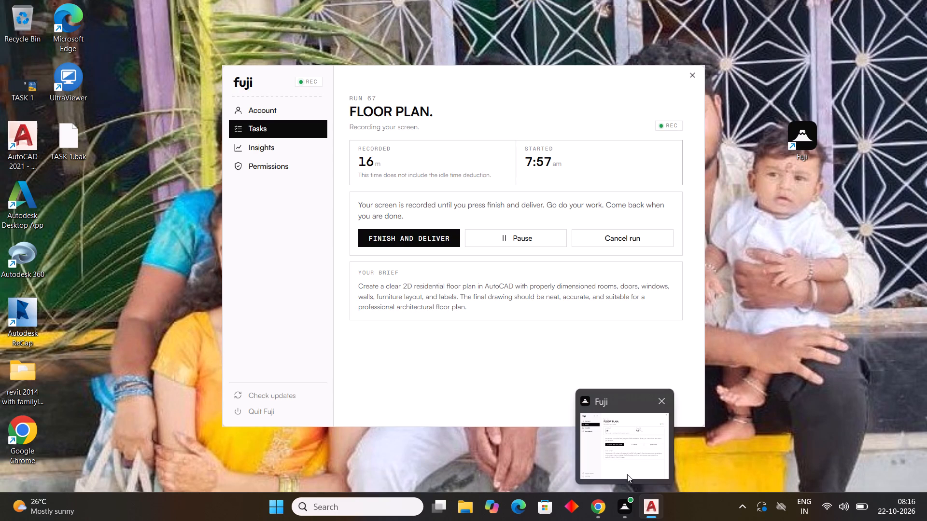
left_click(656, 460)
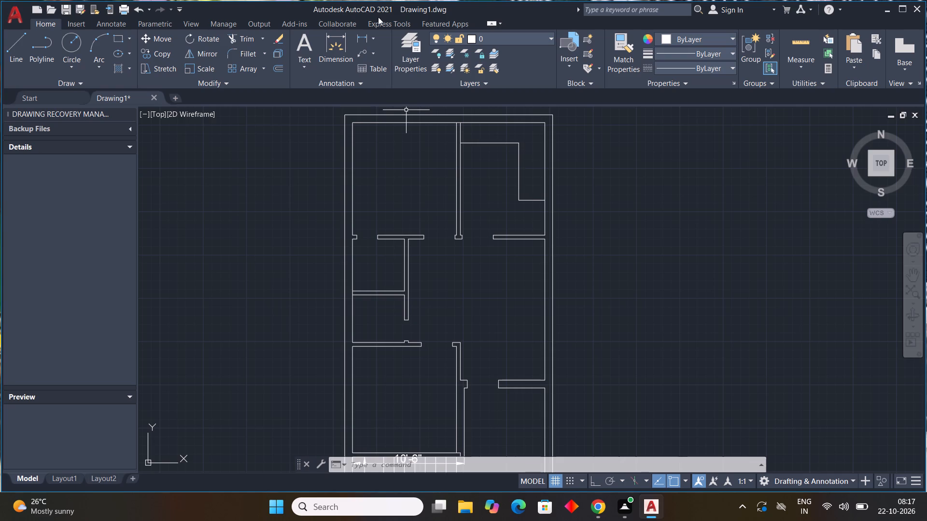
Trim the top wall's inner line between the two faces of the vertical partition separating the upper rooms.
scroll(387, 208, "up", 2)
middle_click_drag(387, 208, 364, 293)
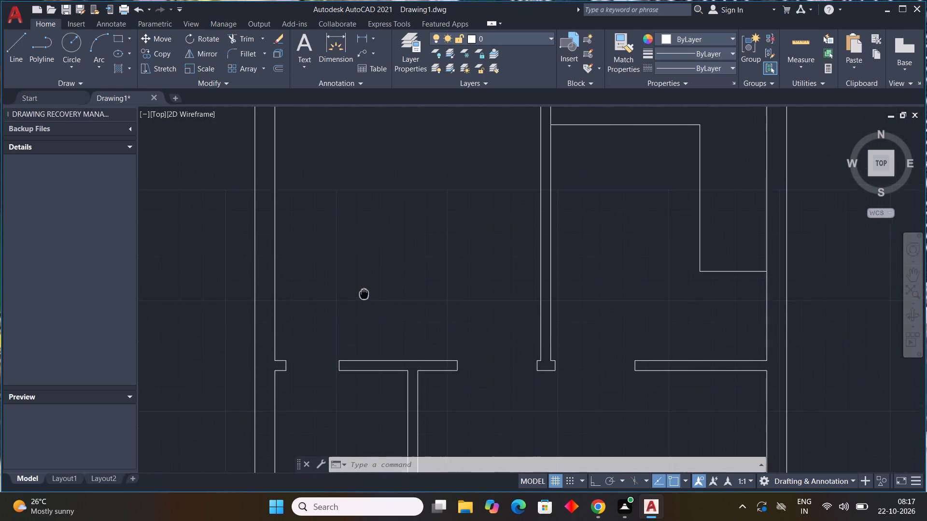
middle_click_drag(364, 293, 364, 295)
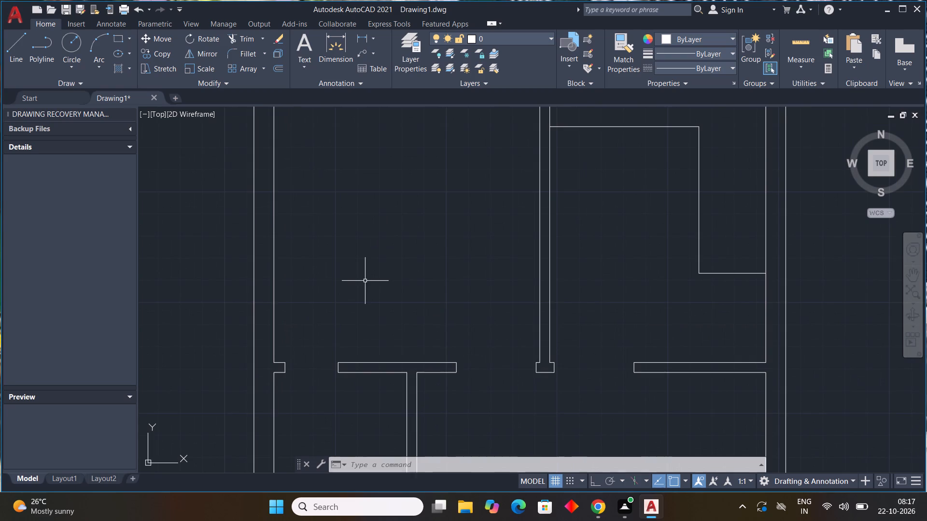
scroll(383, 279, "down", 3)
scroll(384, 279, "up", 3)
middle_click_drag(385, 280, 376, 349)
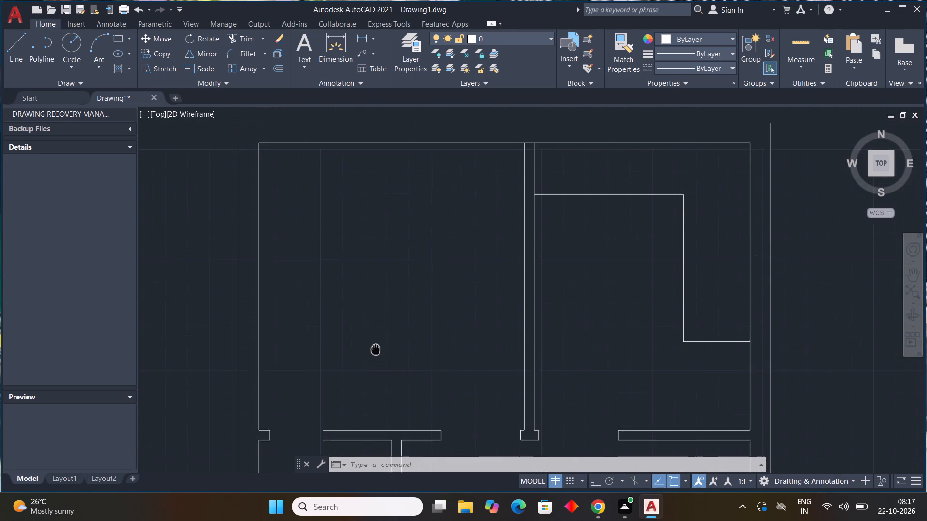
middle_click_drag(376, 349, 370, 370)
key("t")
key("r")
key("space")
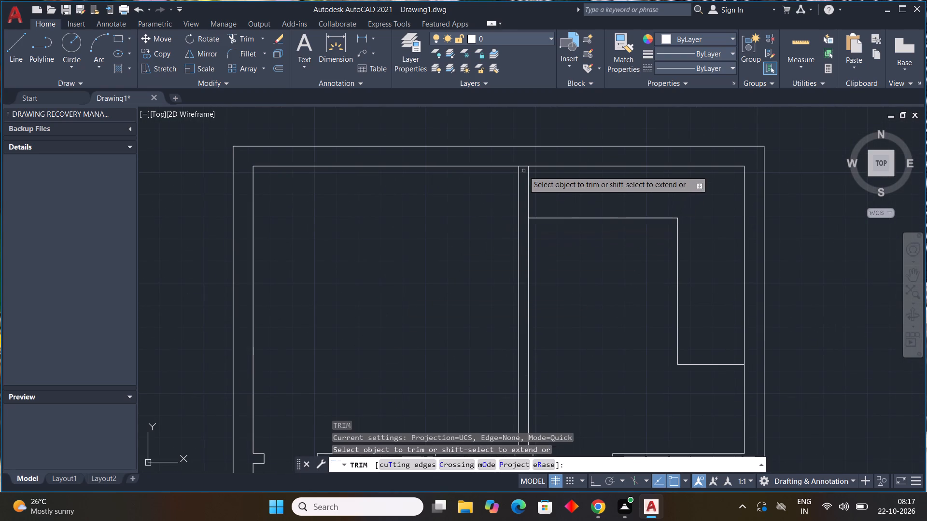
left_click(523, 166)
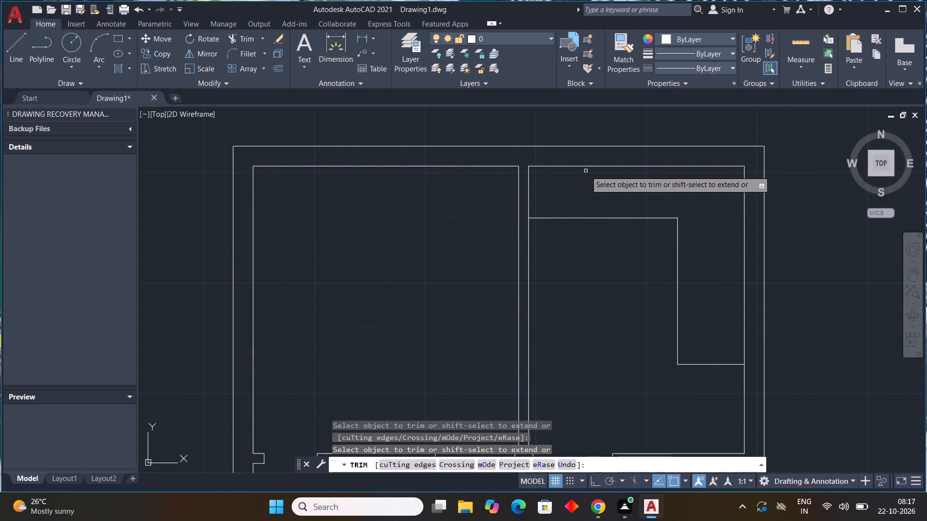
key("Escape")
key("Escape")
key("Escape")
key("Escape")
With Ortho on, draw a 1" by 2' door leaf downward from the end midpoint of the left wall stub at the upper-left room's opening.
scroll(470, 199, "down", 2)
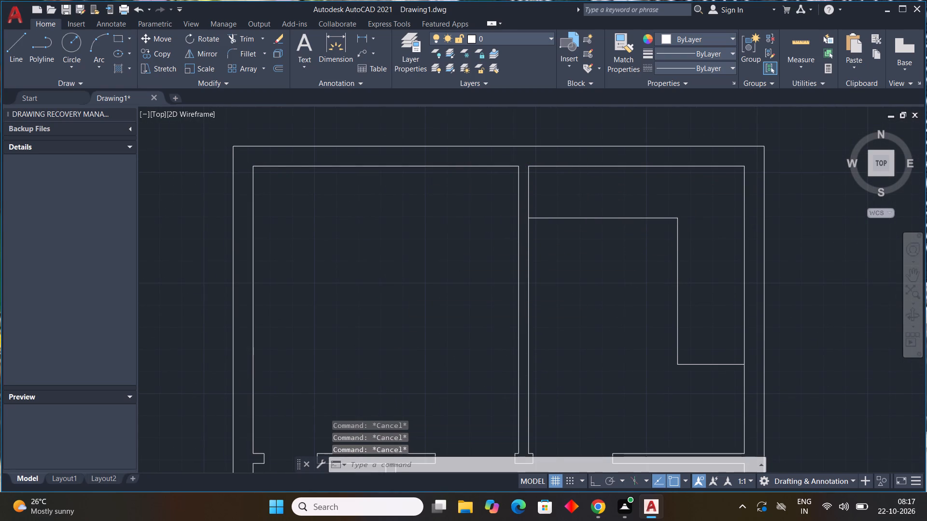
scroll(470, 199, "down", 1)
scroll(481, 261, "down", 1)
scroll(517, 266, "up", 3)
scroll(372, 292, "down", 1)
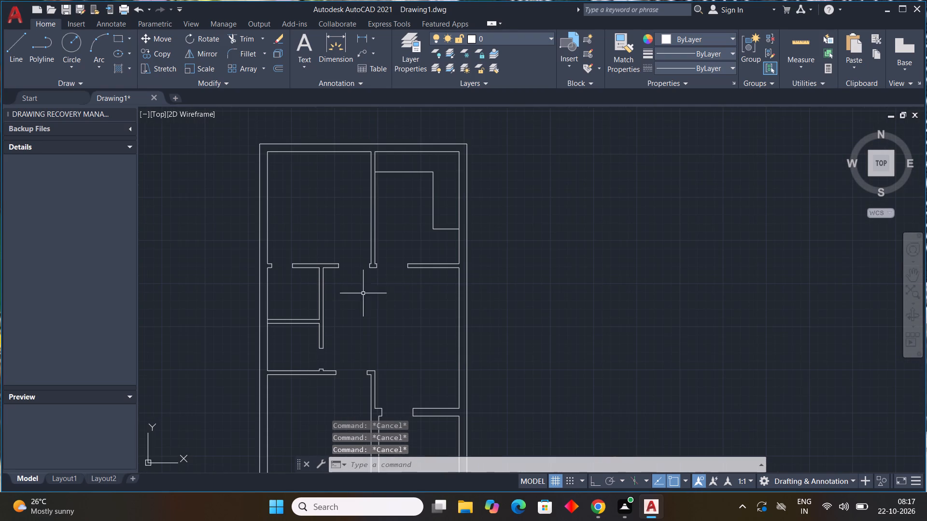
type("l")
key("space")
scroll(291, 261, "up", 4)
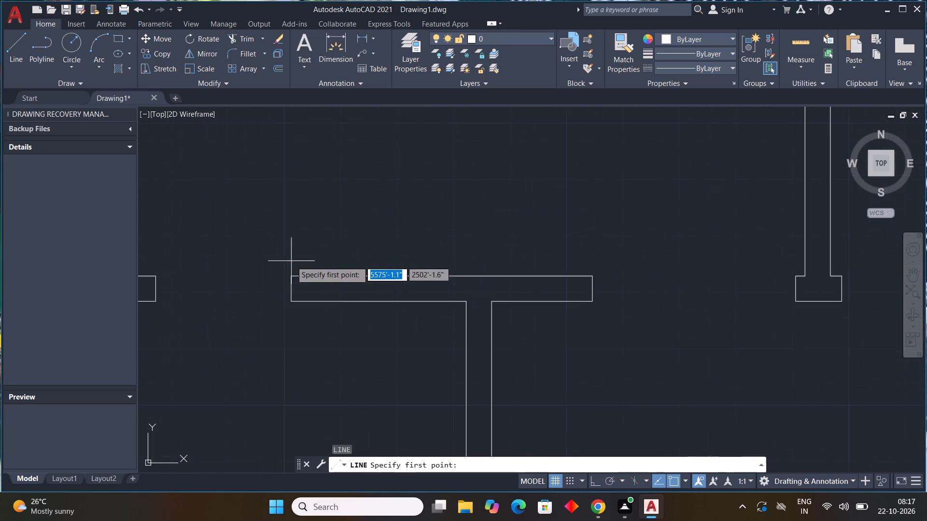
middle_click_drag(266, 270, 450, 238)
middle_click(450, 238)
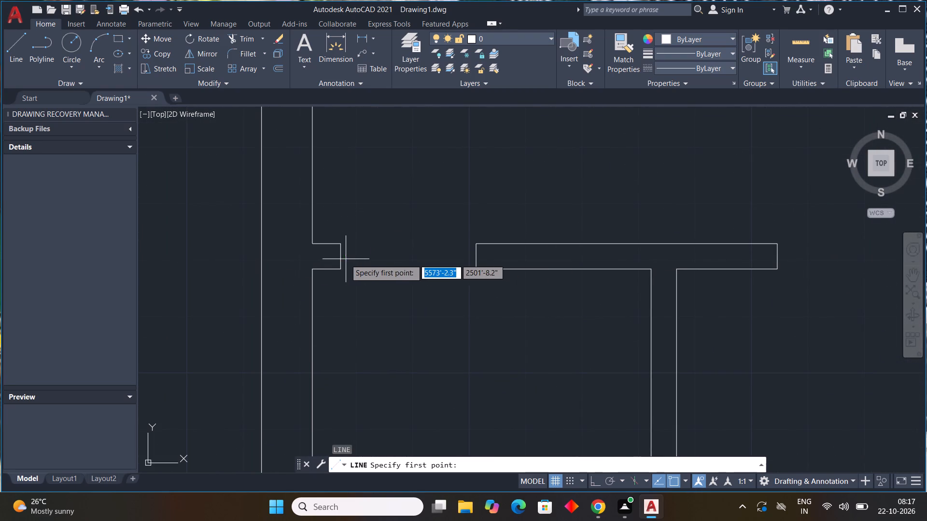
left_click_drag(338, 256, 347, 260)
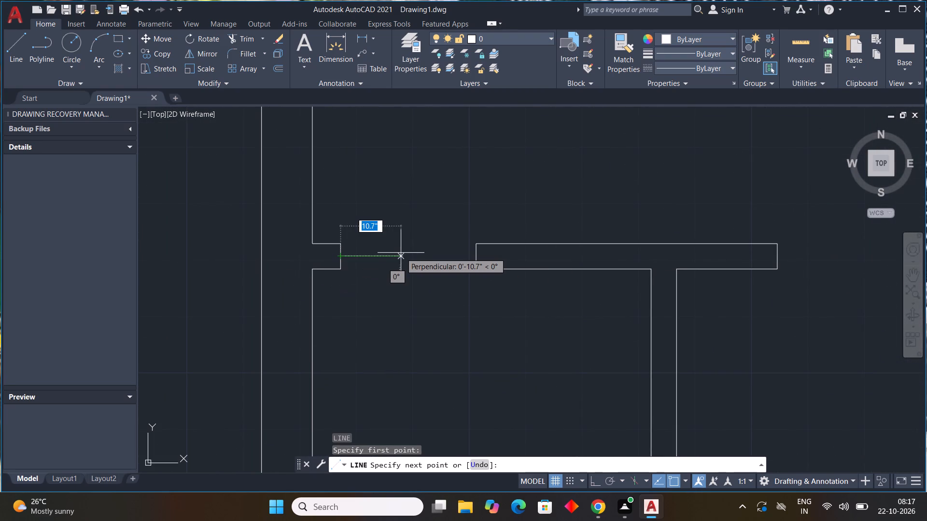
key("1")
key("shift+quotedbl")
key("Return")
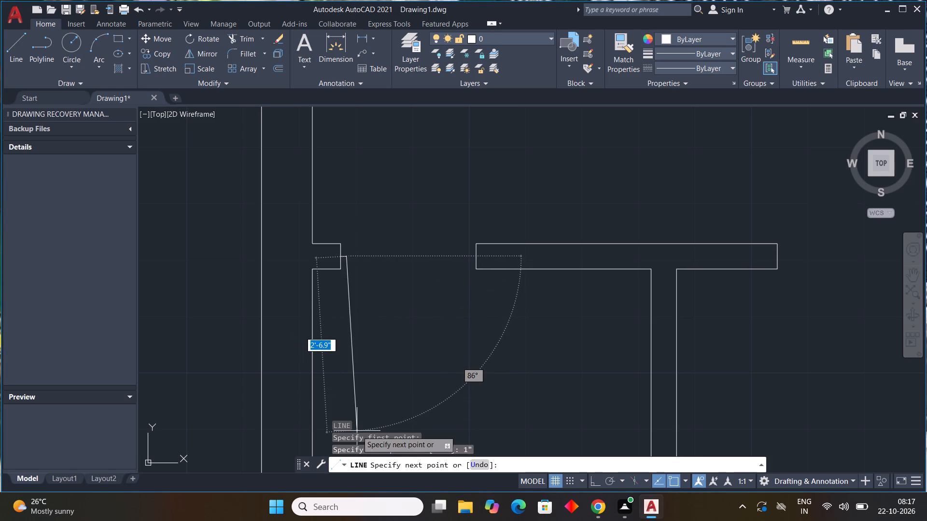
key("F8")
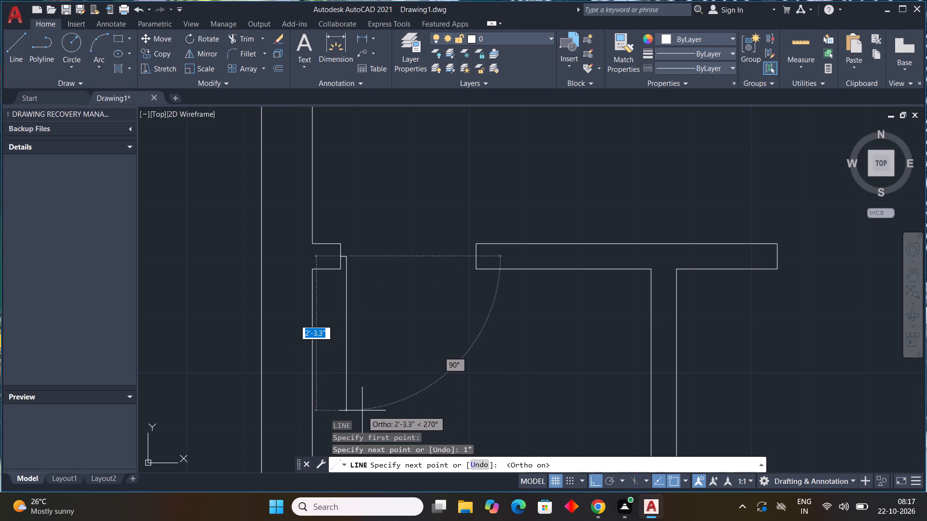
type("2'")
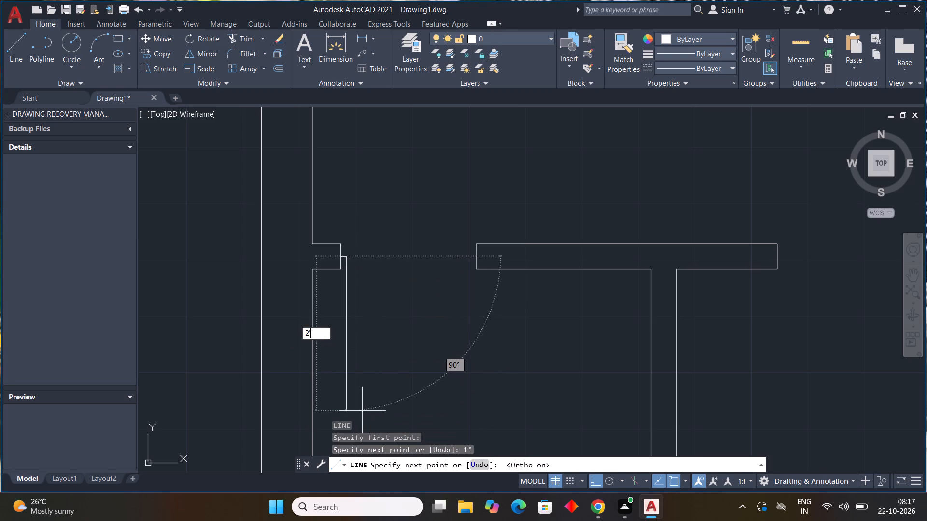
key("Return")
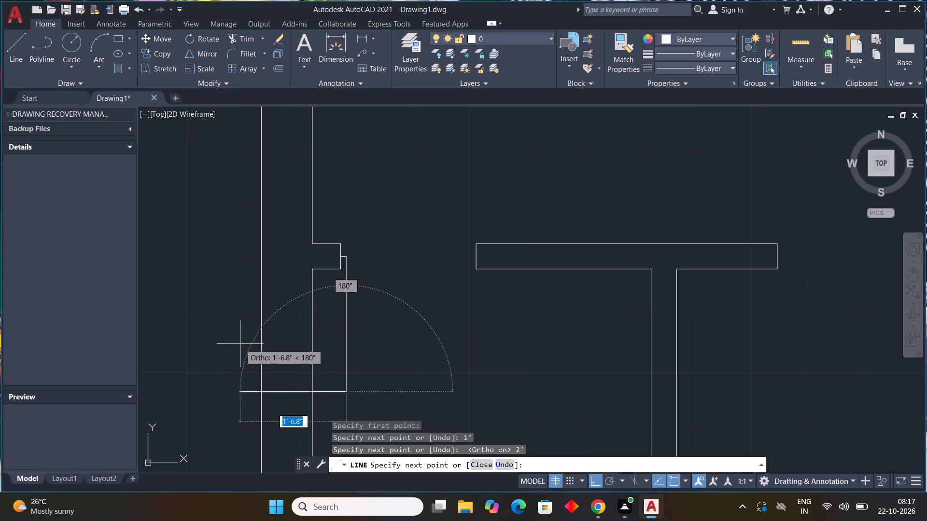
scroll(241, 343, "down", 2)
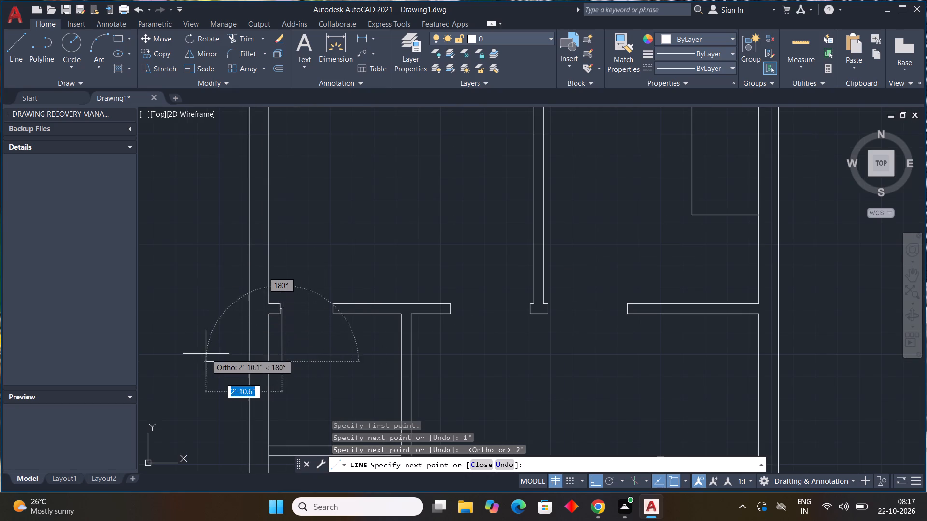
key("1")
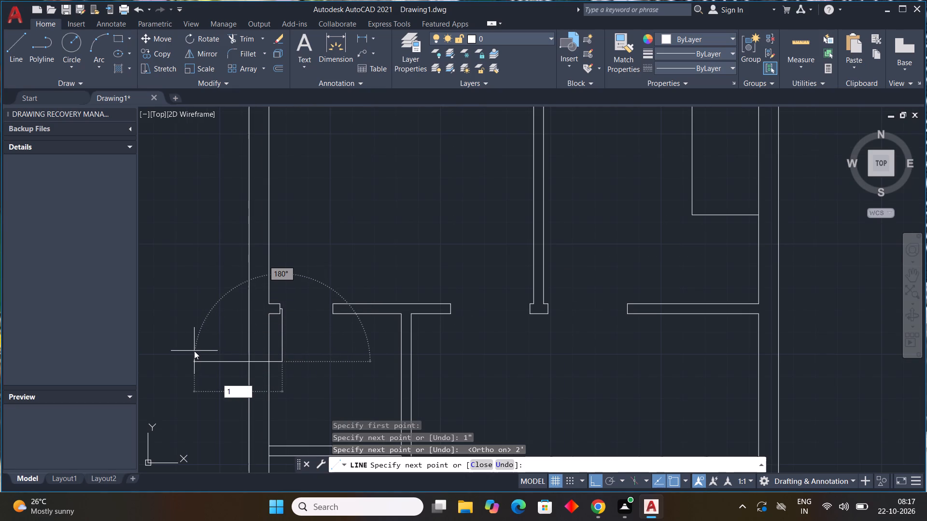
key("shift+quotedbl")
key("Return")
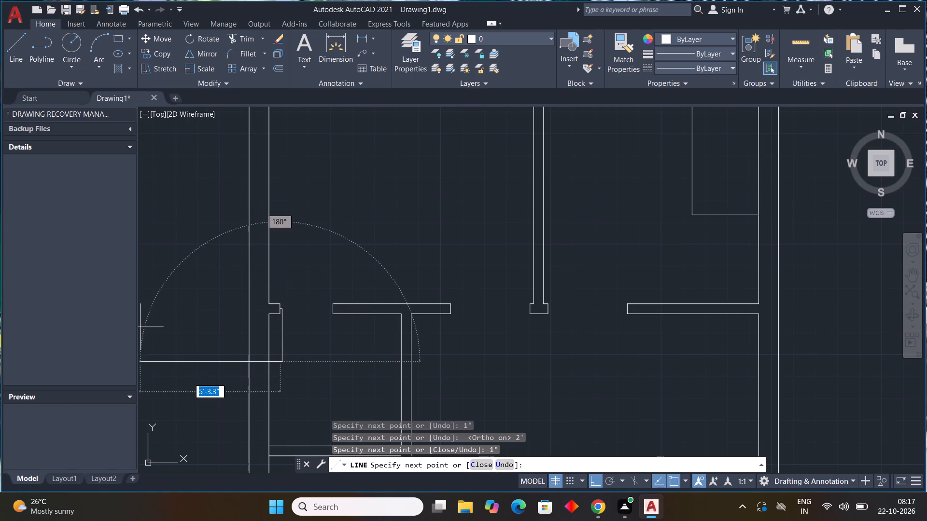
scroll(272, 326, "up", 4)
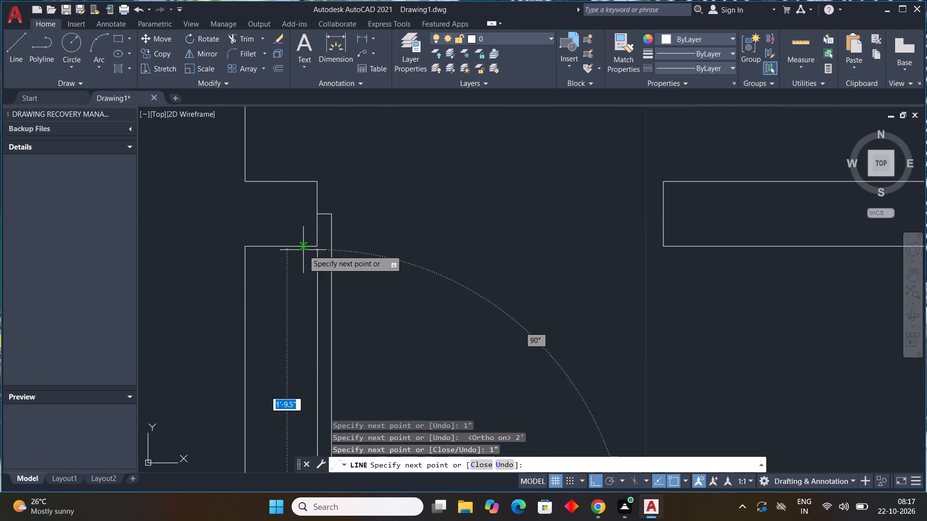
left_click(312, 246)
key("Escape")
Draw a three-point swing arc through the door leaf's two lower corners to the midpoint of the opposite jamb.
scroll(349, 289, "down", 2)
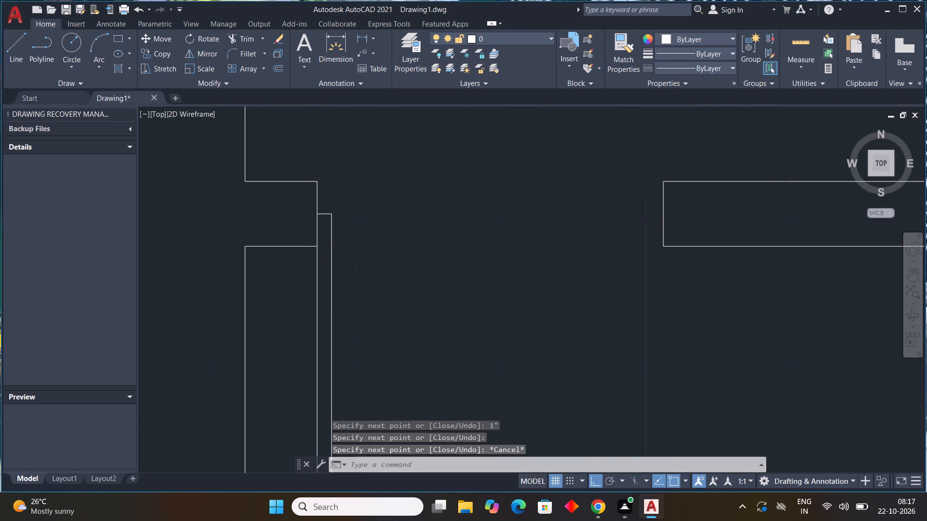
middle_click_drag(385, 310, 335, 167)
middle_click(335, 167)
left_click(97, 66)
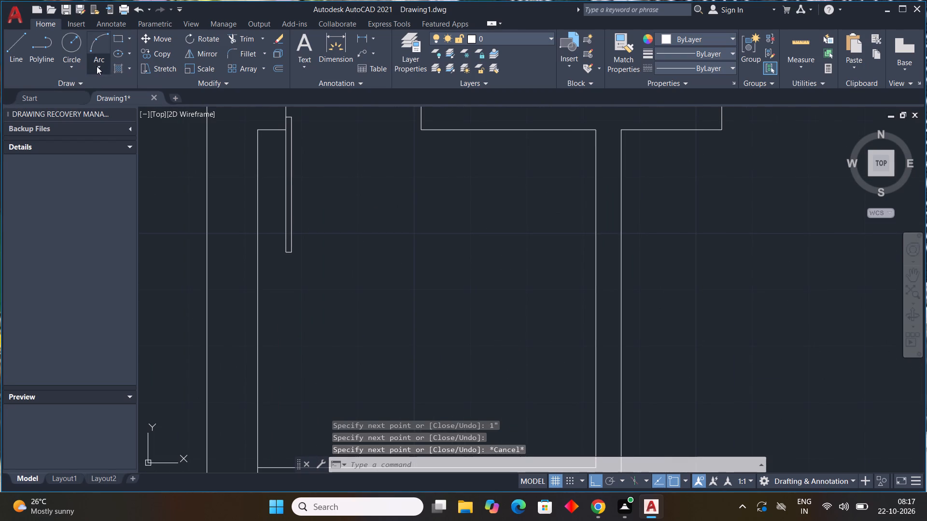
left_click(126, 90)
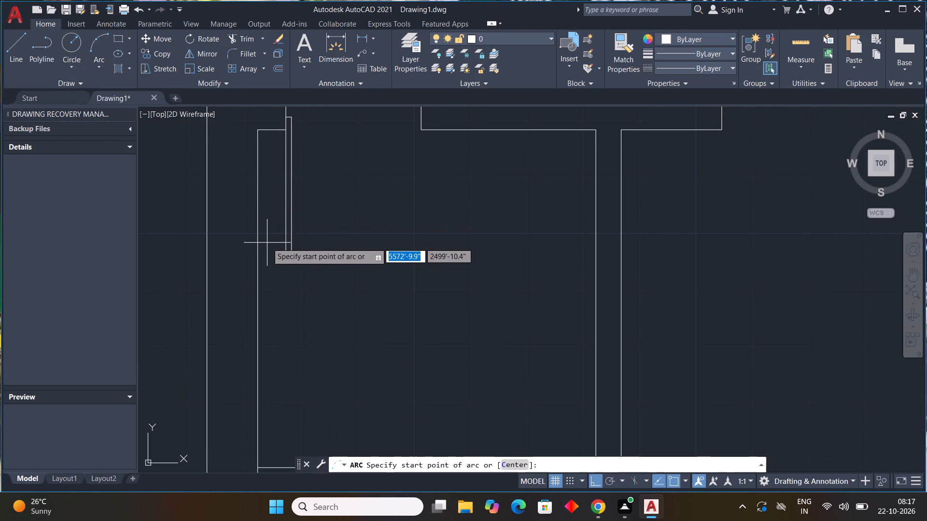
scroll(276, 259, "up", 2)
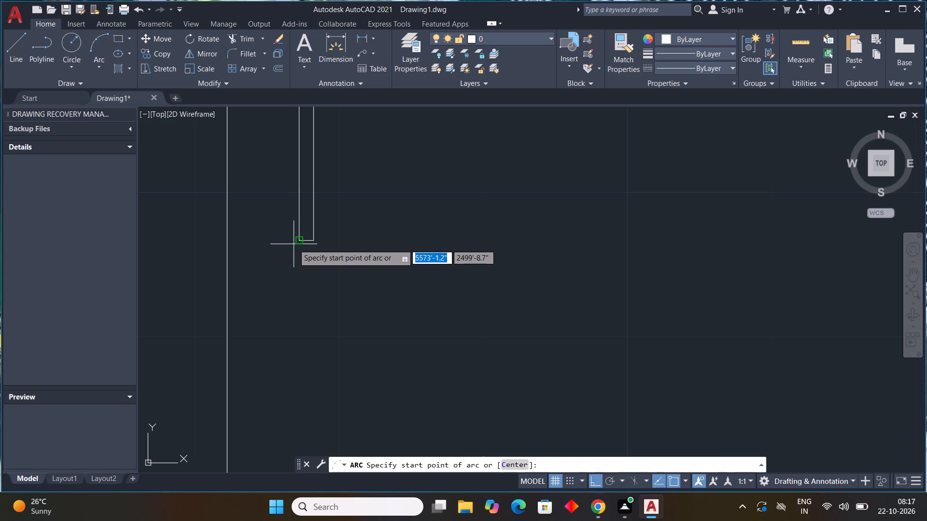
left_click(296, 243)
left_click(314, 244)
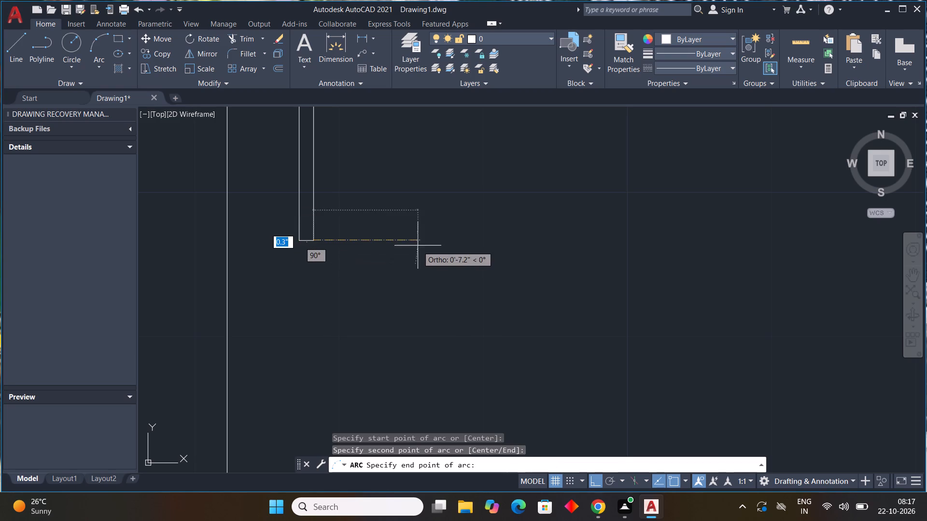
scroll(417, 246, "down", 1)
middle_click_drag(417, 246, 347, 421)
scroll(361, 389, "down", 1)
left_click(435, 284)
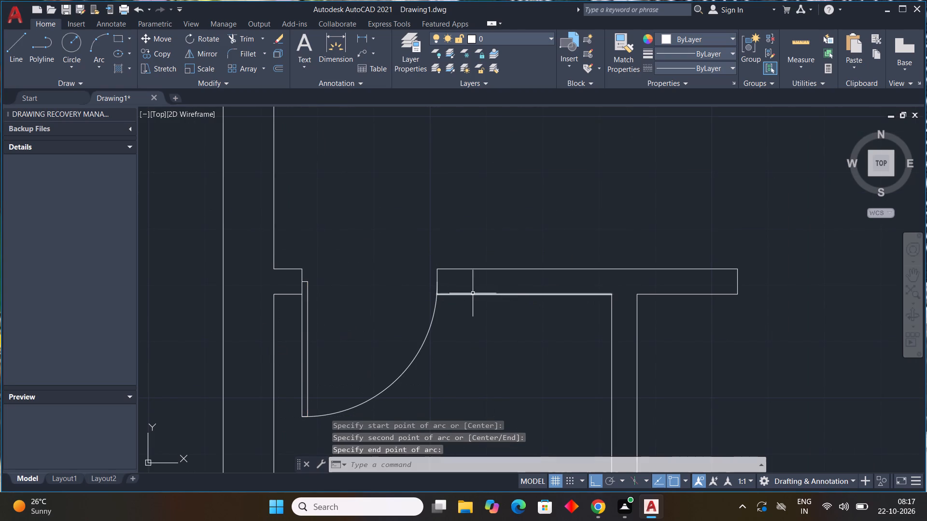
key("Escape")
Draw a 1" by 2' door leaf leftward from the top midpoint of the short wall stub at the lower small room's opening.
scroll(473, 333, "down", 1)
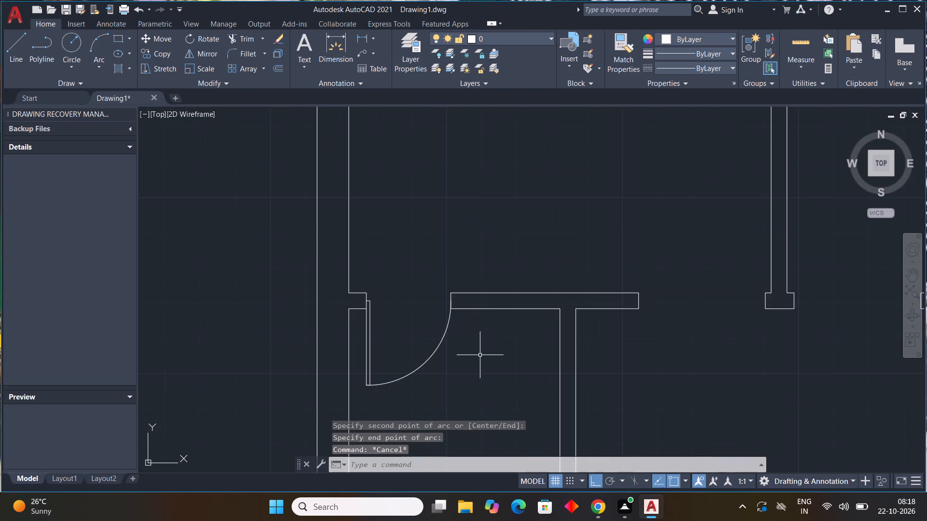
middle_click_drag(475, 347, 399, 163)
scroll(429, 223, "down", 3)
scroll(452, 291, "up", 3)
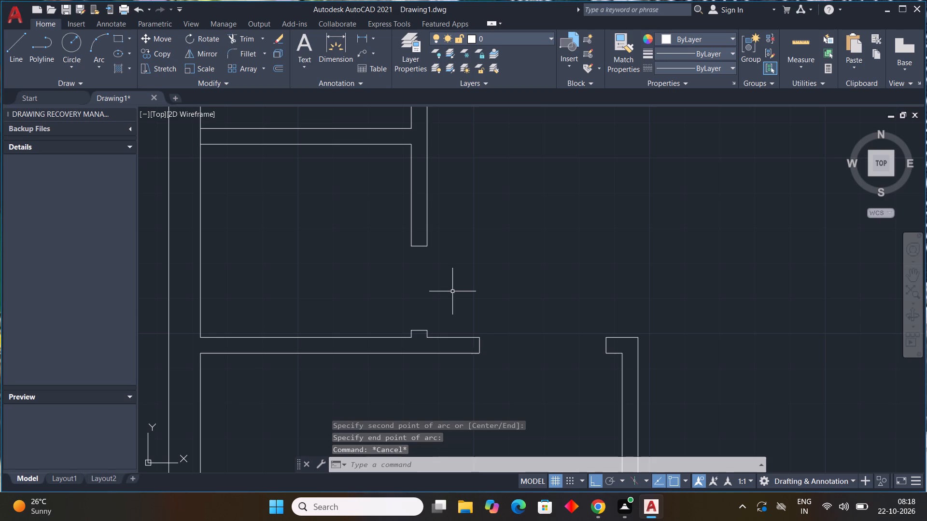
key("l")
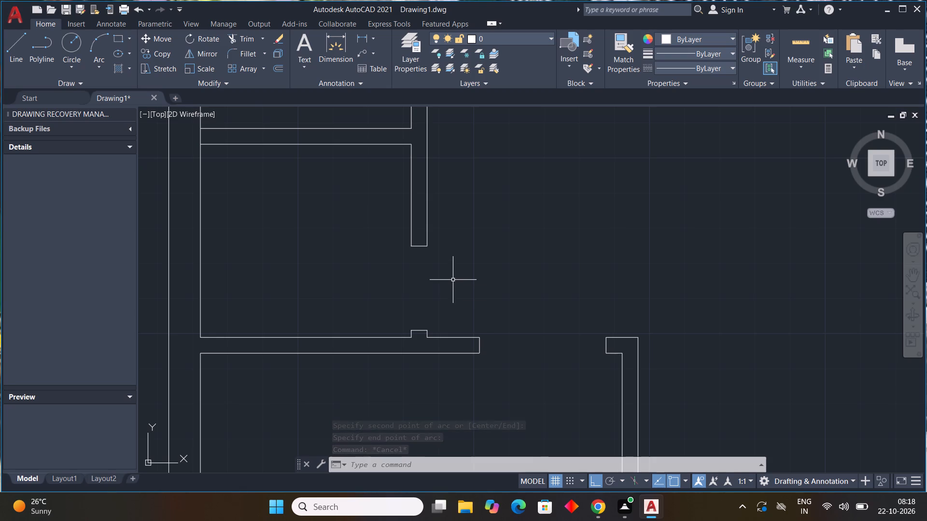
key("space")
scroll(409, 328, "up", 3)
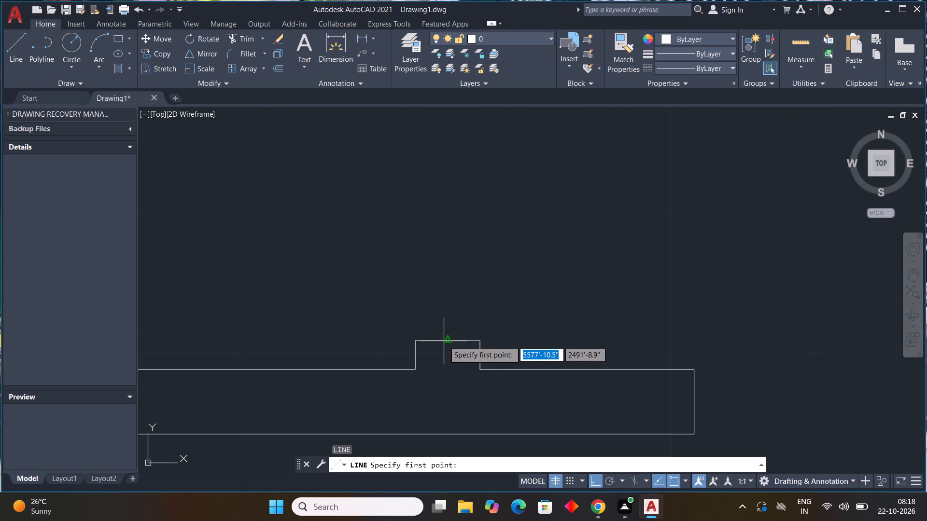
left_click(445, 339)
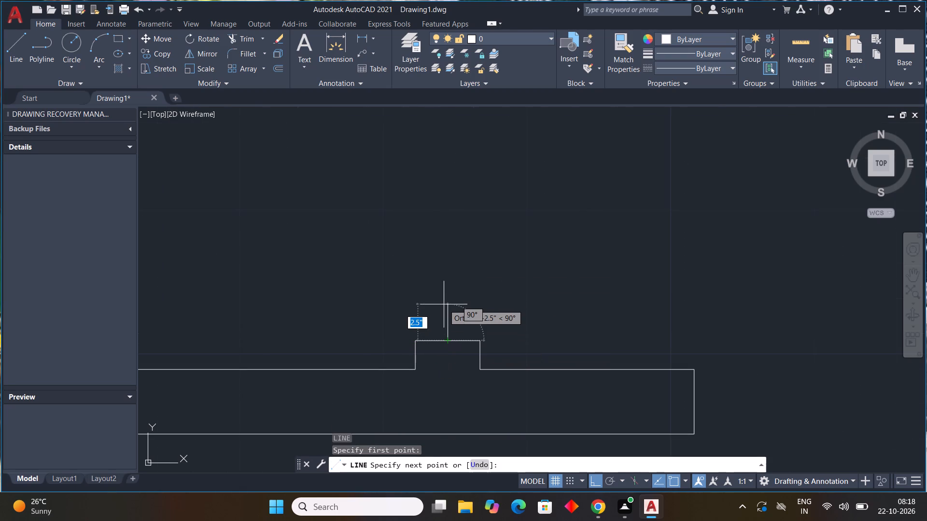
type("1\"")
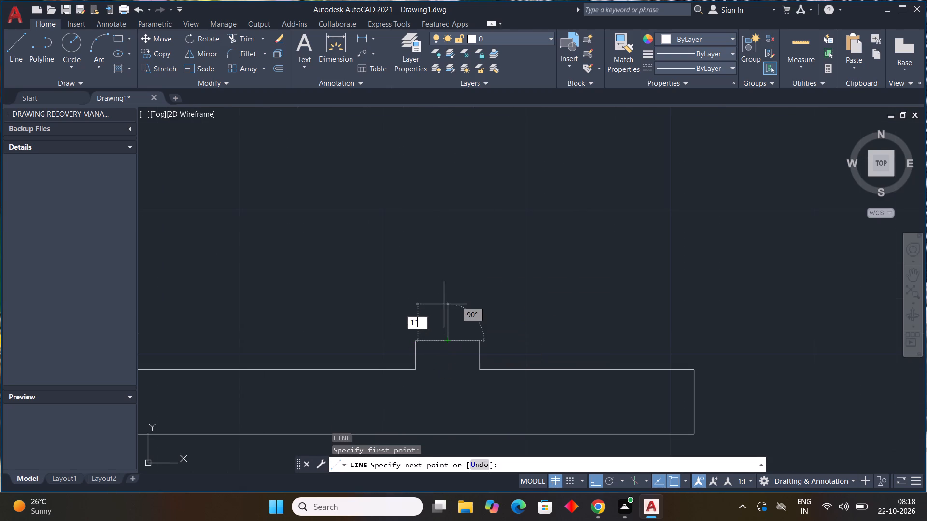
key("Return")
scroll(337, 355, "down", 3)
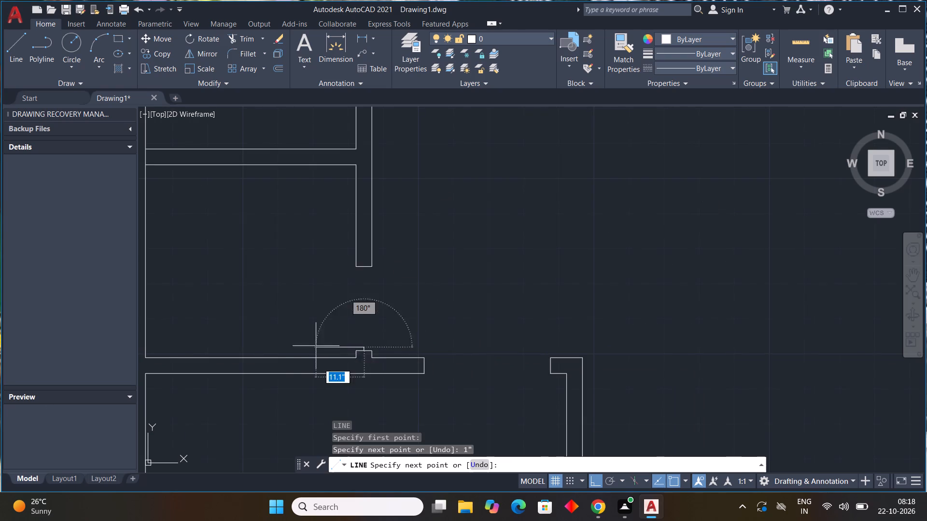
scroll(298, 342, "down", 1)
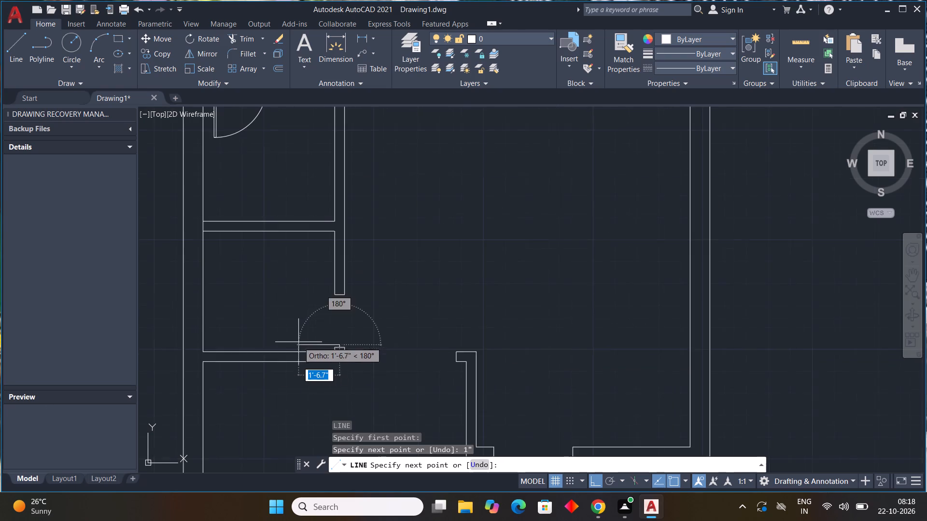
middle_click_drag(299, 344, 307, 371)
scroll(292, 363, "up", 1)
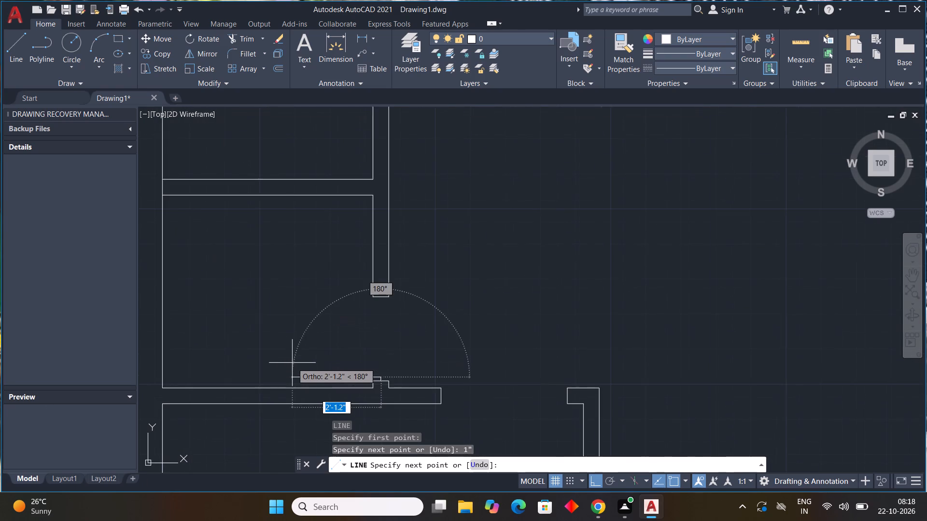
middle_click_drag(290, 358, 269, 254)
type("2'")
key("Return")
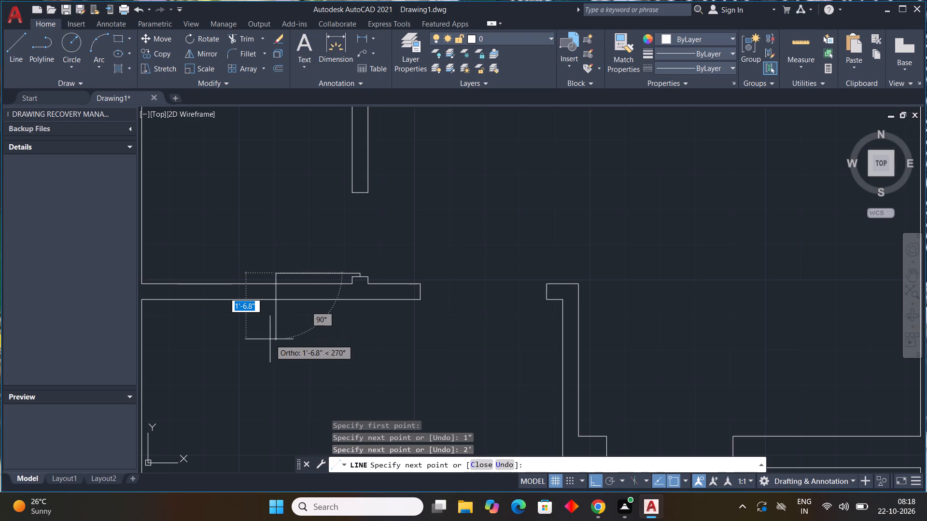
type("1\"")
key("Return")
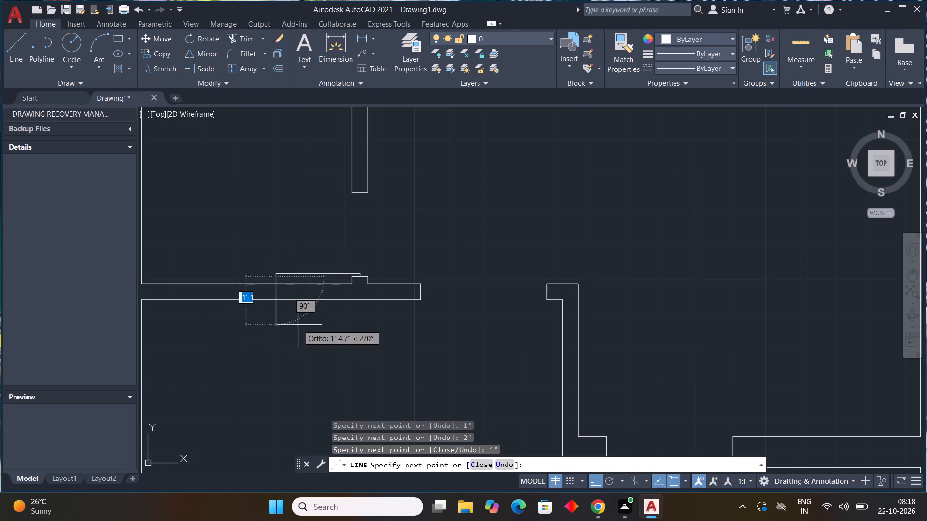
scroll(353, 274, "up", 3)
left_click(345, 283)
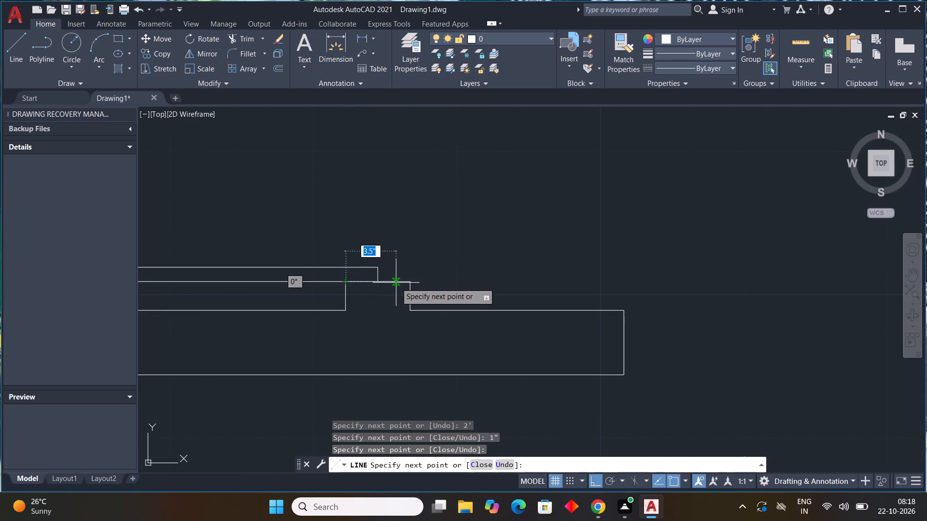
key("Escape")
Trim the left wall's inner line between the two faces of the partition separating the two small rooms.
scroll(396, 284, "down", 4)
scroll(396, 284, "up", 1)
middle_click_drag(396, 285, 493, 367)
scroll(484, 363, "down", 1)
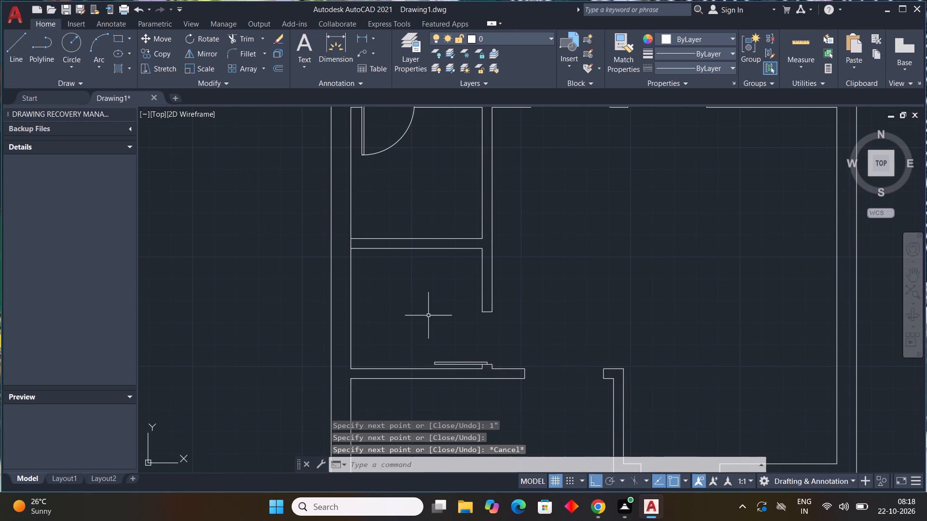
type("tr")
key("space")
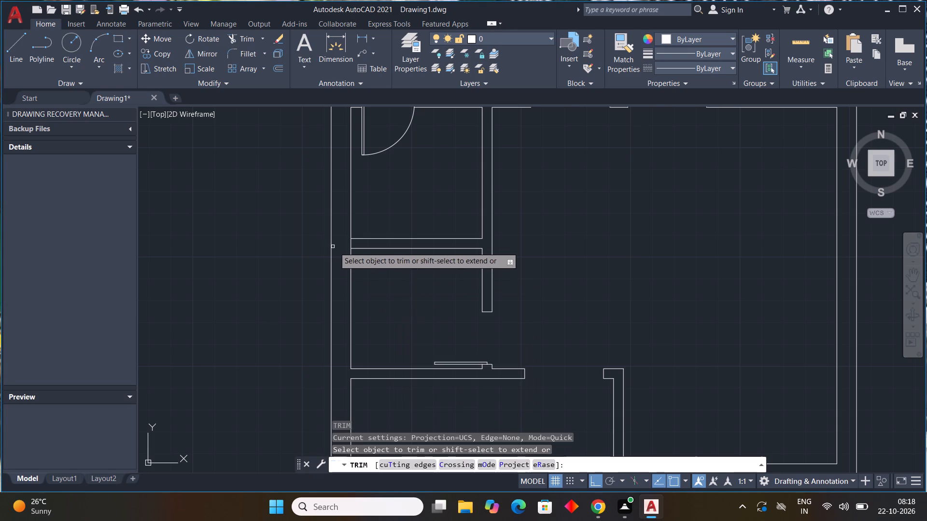
left_click(351, 244)
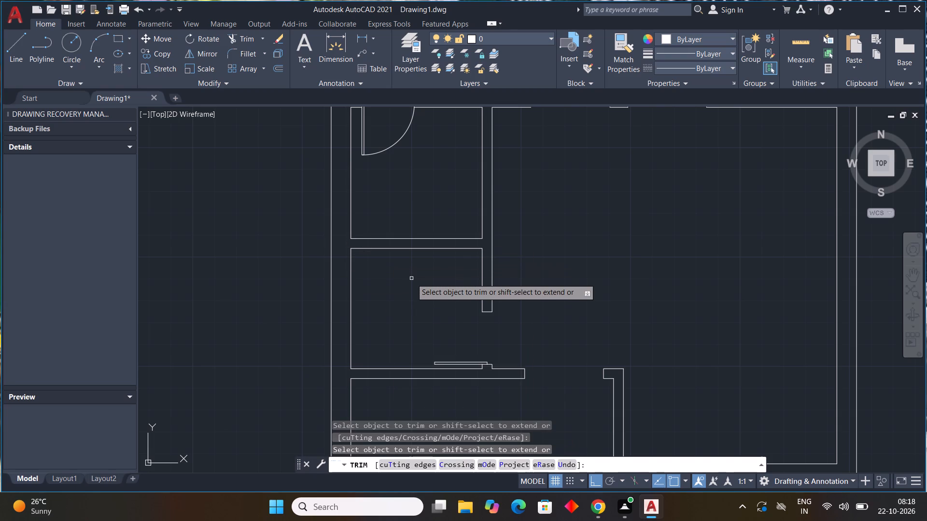
key("Escape")
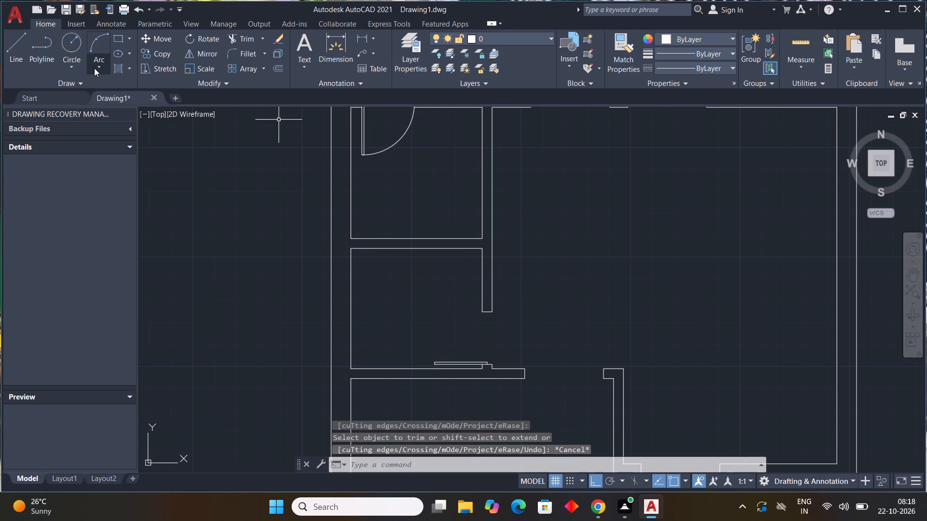
Draw a three-point swing arc through the 2' leaf's two left corners to the end of the vertical partition above the opening.
left_click(94, 68)
left_click(99, 85)
scroll(469, 394, "up", 3)
middle_click_drag(458, 377, 443, 354)
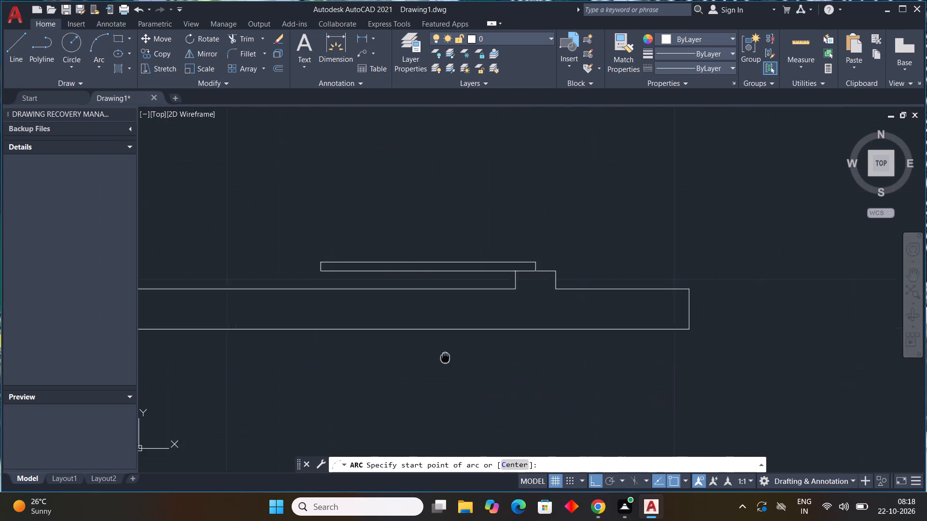
middle_click_drag(443, 354, 435, 345)
left_click(304, 256)
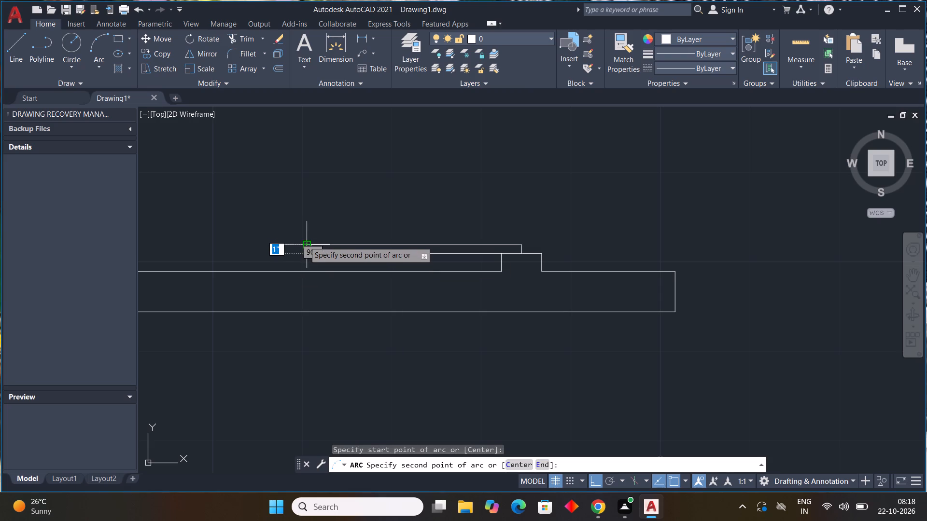
left_click(308, 244)
middle_click_drag(413, 207, 390, 284)
scroll(413, 208, "down", 1)
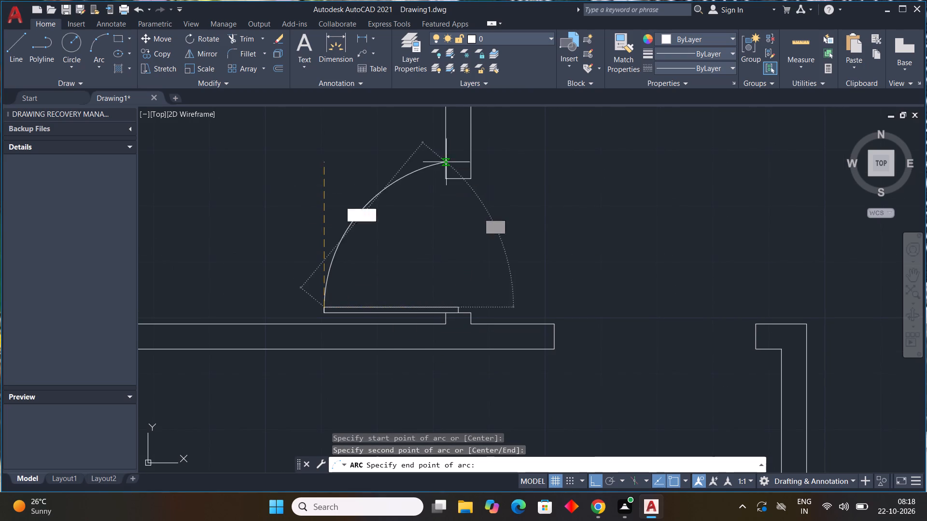
left_click(445, 180)
Draw a 1" by 3' door leaf upward from the left face midpoint of the stub beneath the upper rooms' vertical partition.
scroll(492, 207, "down", 4)
middle_click_drag(511, 237, 354, 328)
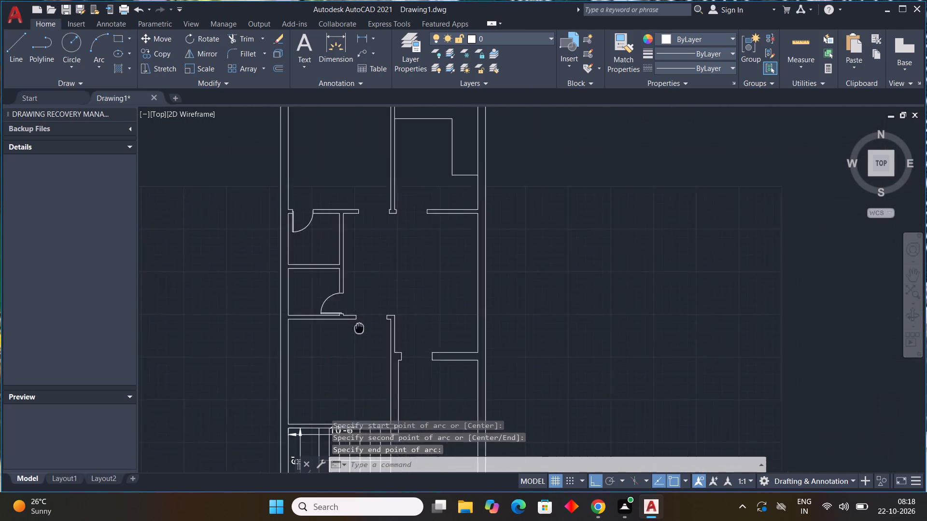
middle_click_drag(354, 328, 323, 327)
scroll(341, 220, "up", 3)
key("l")
key("space")
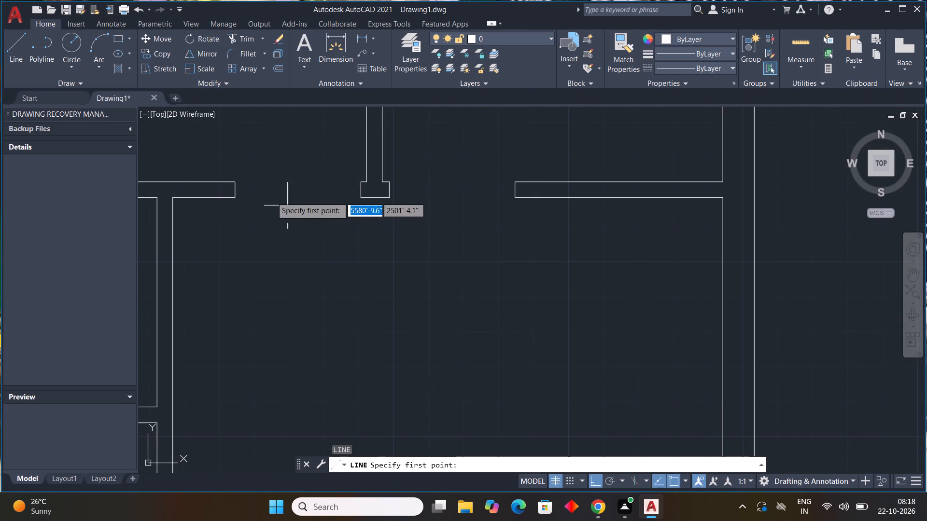
middle_click_drag(263, 190, 266, 266)
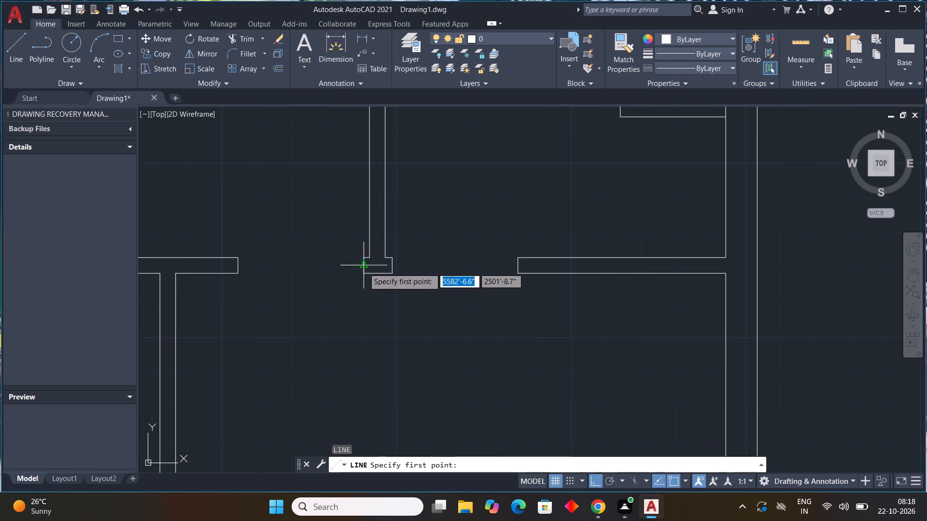
left_click(364, 268)
type("1\"")
key("Return")
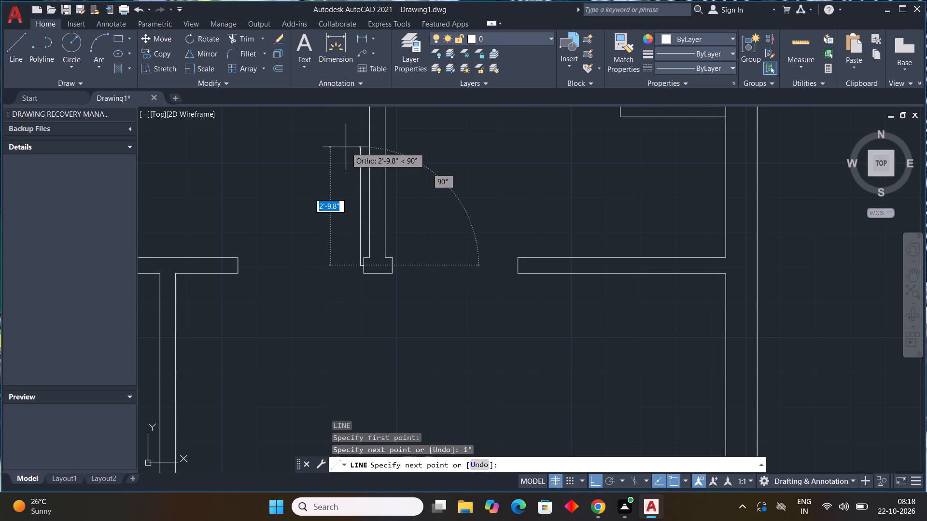
type("3'")
key("Return")
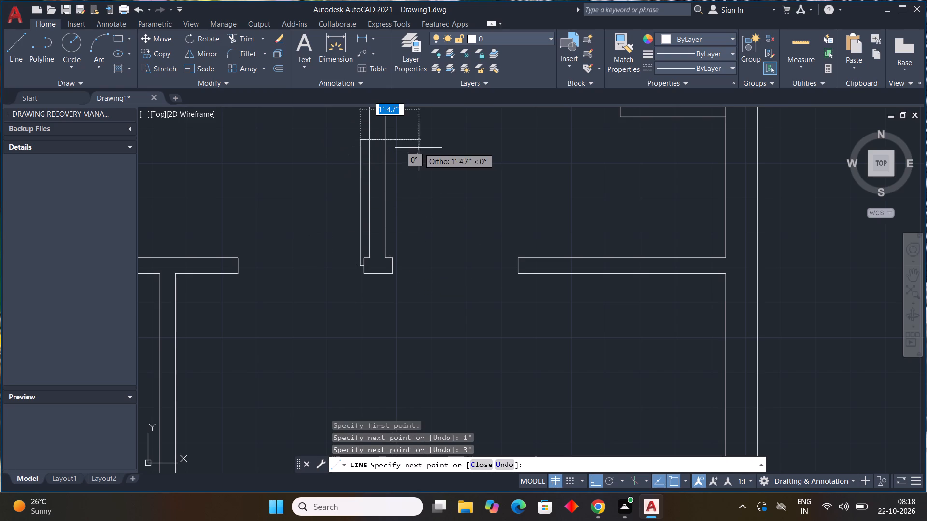
type("1\"")
key("Return")
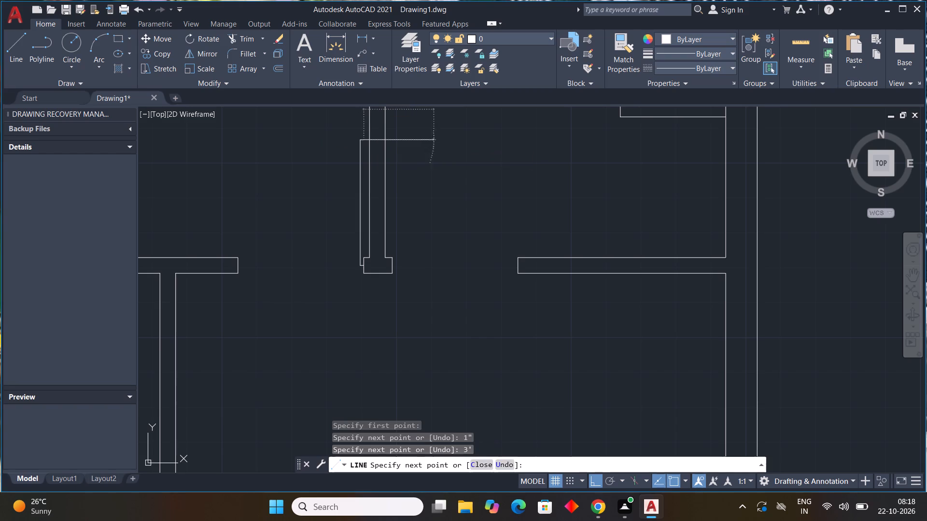
scroll(363, 270, "up", 2)
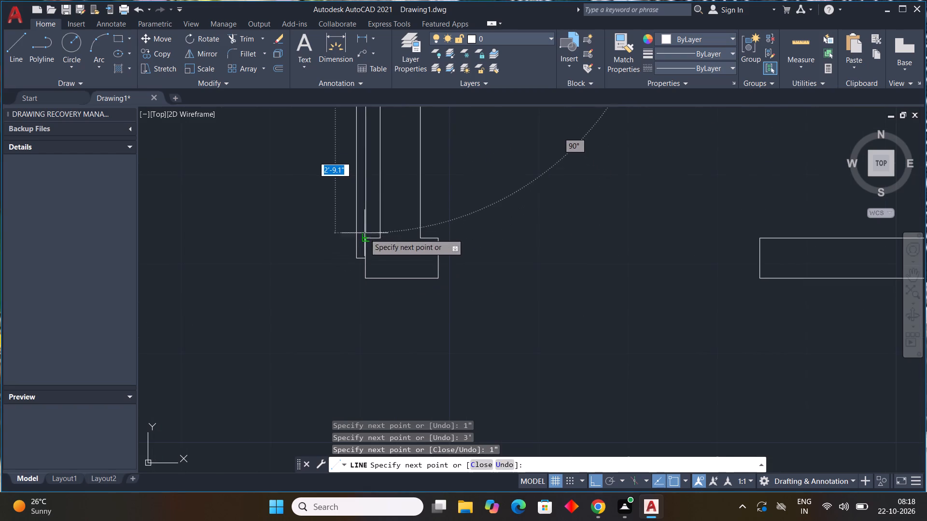
left_click(365, 237)
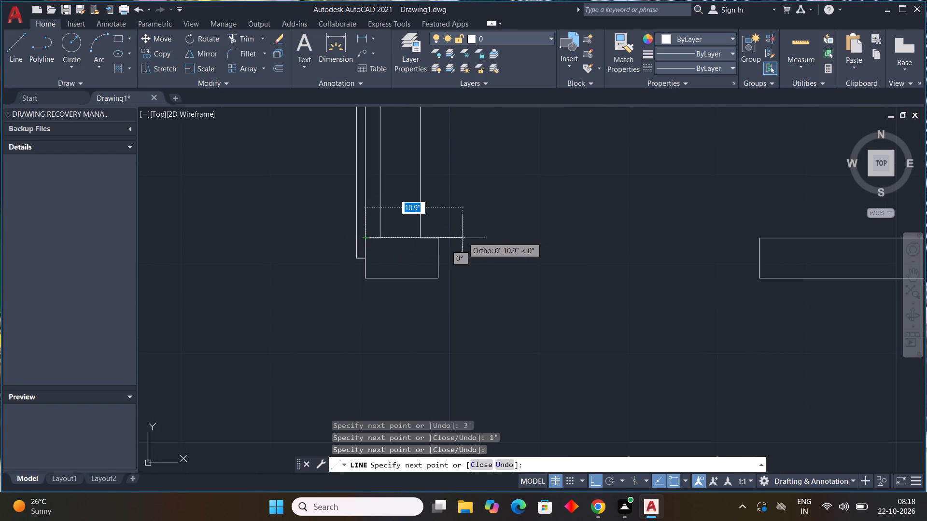
key("Escape")
Draw a three-point swing arc through the 3' leaf's two top corners to the midpoint of the opposite jamb.
middle_click_drag(462, 238, 478, 315)
left_click(102, 66)
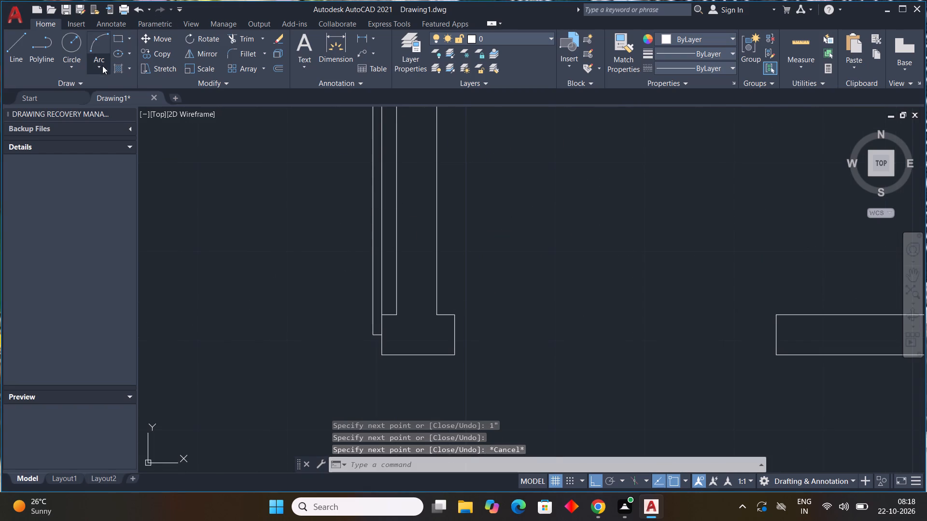
left_click(119, 82)
scroll(333, 155, "down", 1)
middle_click_drag(334, 157, 354, 225)
scroll(393, 146, "up", 2)
left_click(368, 121)
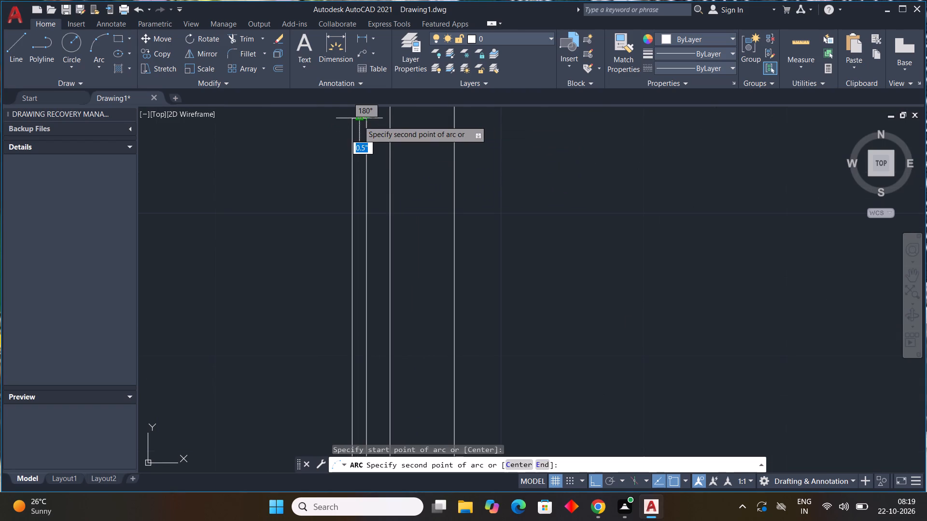
left_click_drag(351, 118, 342, 145)
scroll(287, 215, "down", 1)
middle_click_drag(287, 214, 287, 214)
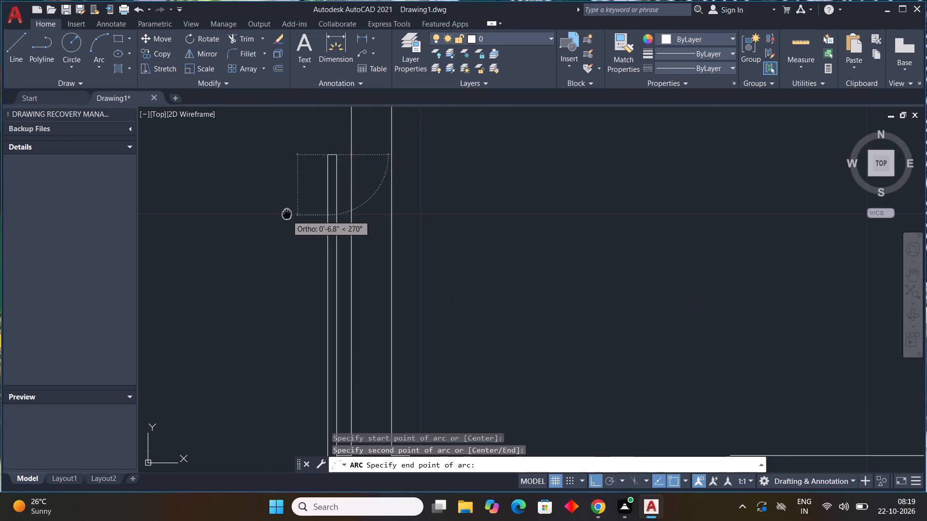
scroll(287, 214, "down", 2)
middle_click_drag(287, 214, 329, 181)
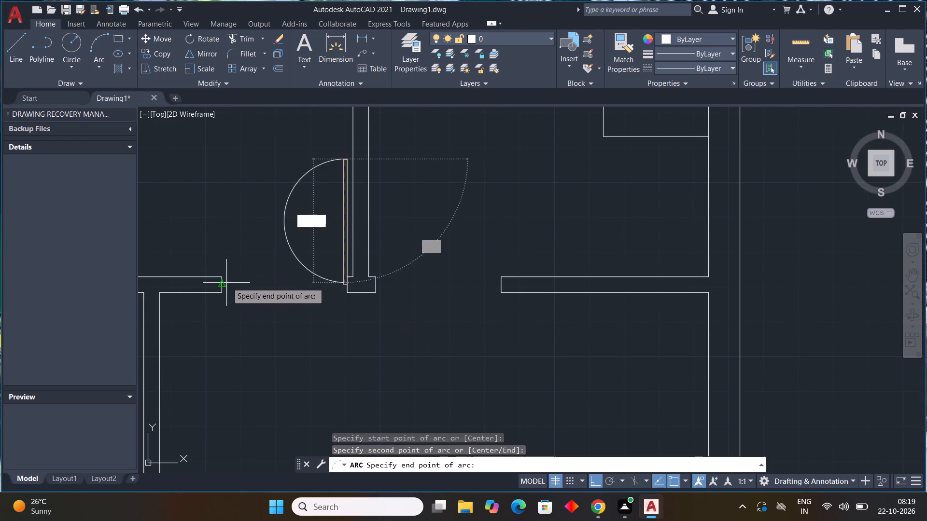
left_click(220, 287)
key("Escape")
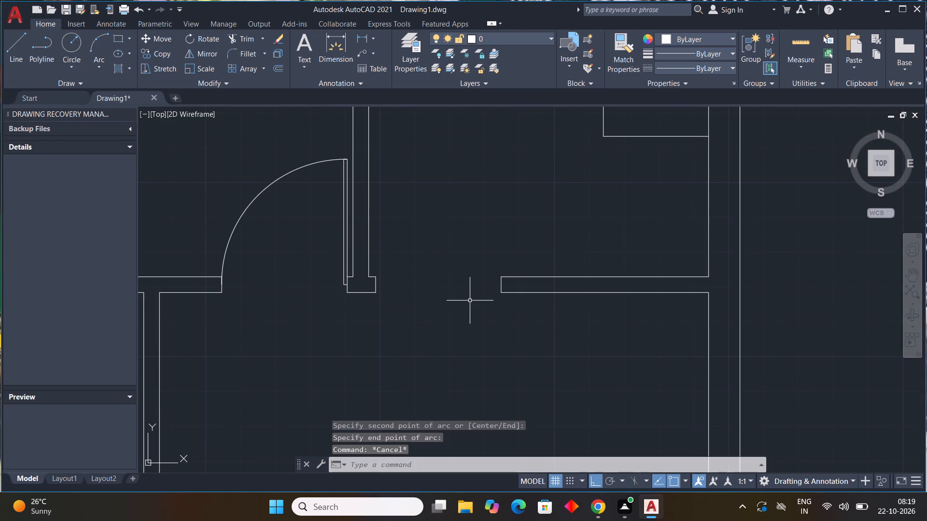
Draw a 1" by 3' door leaf upward from the right face midpoint of the stub beneath the upper rooms' vertical partition.
key("l")
key("space")
scroll(413, 281, "up", 2)
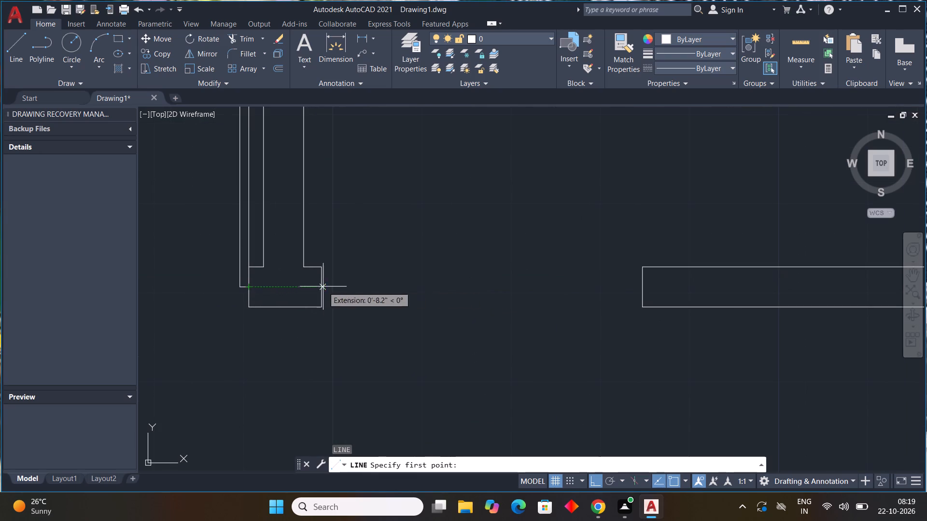
left_click_drag(324, 285, 336, 286)
key("1")
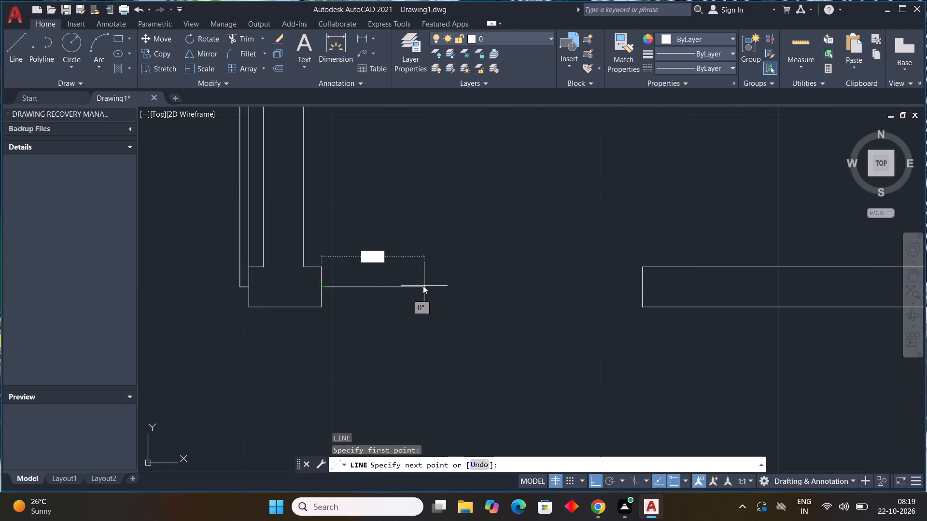
key("shift+quotedbl")
key("Return")
scroll(378, 213, "down", 2)
middle_click_drag(378, 213, 388, 389)
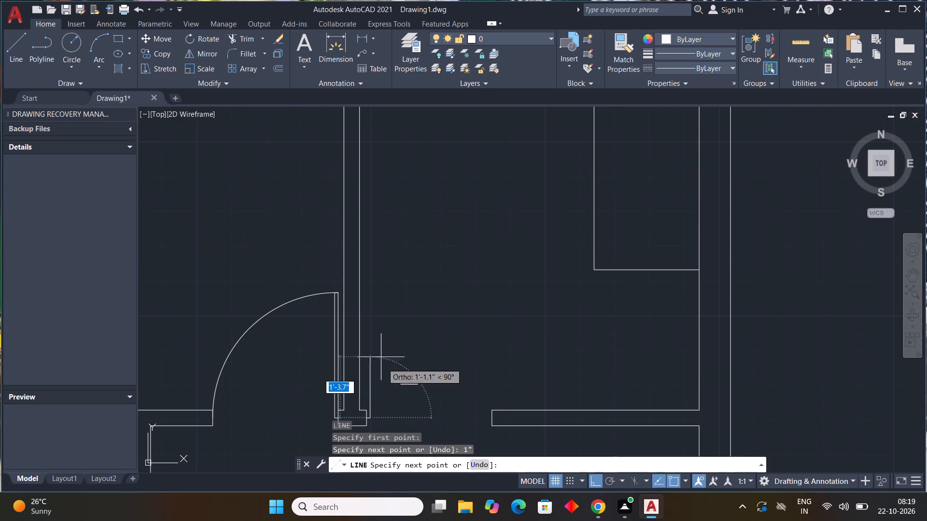
key("1")
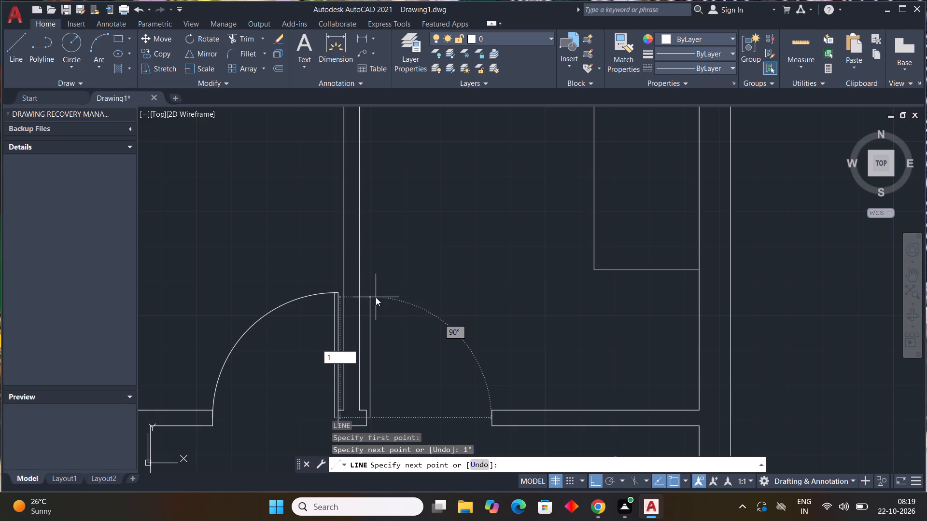
key("BackSpace")
type("3'")
key("Return")
type("1\"")
key("Return")
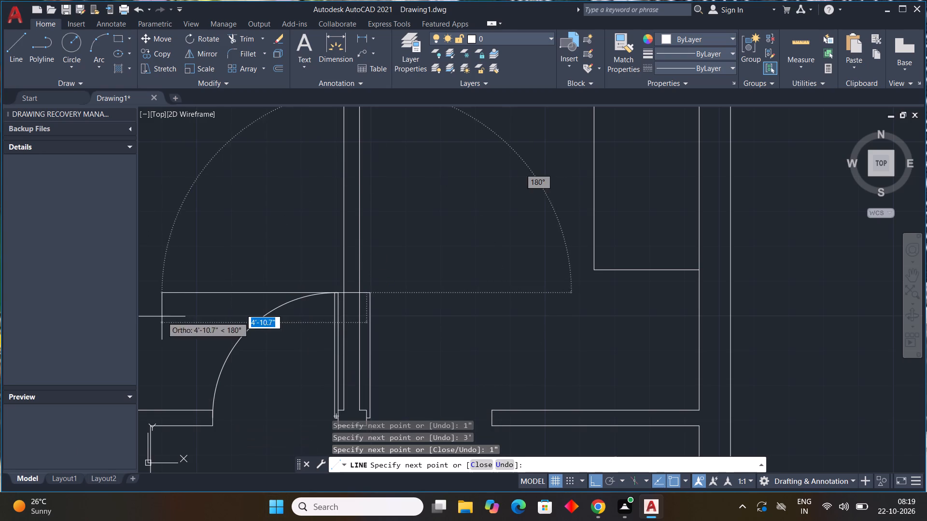
middle_click_drag(399, 371, 351, 254)
scroll(338, 271, "up", 3)
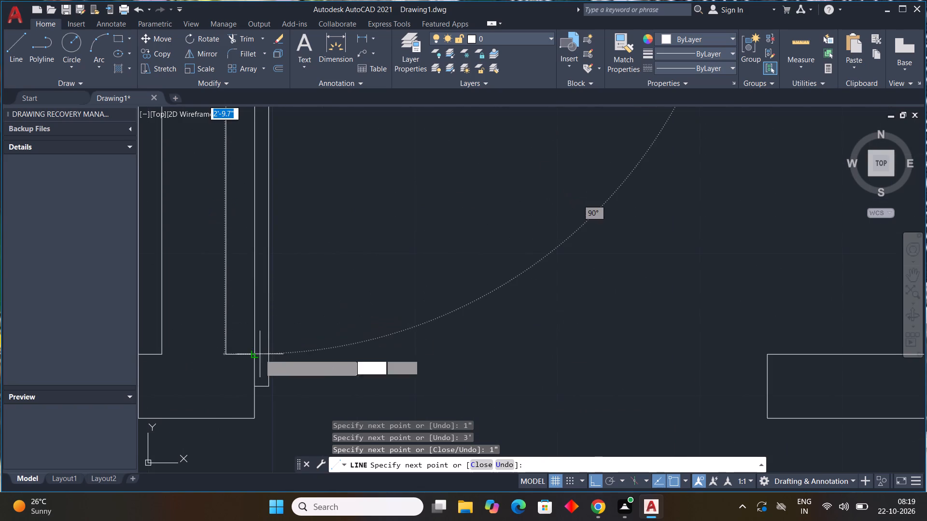
left_click(257, 356)
key("Escape")
Draw a three-point swing arc through the new 3' leaf's two top corners to the opposite jamb of the upper-right room's opening.
scroll(342, 336, "down", 3)
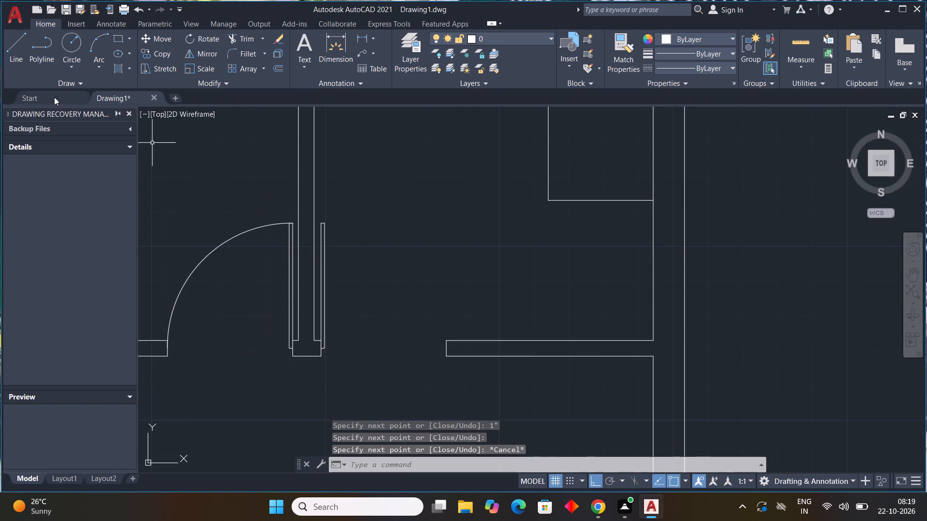
left_click(95, 67)
left_click(104, 84)
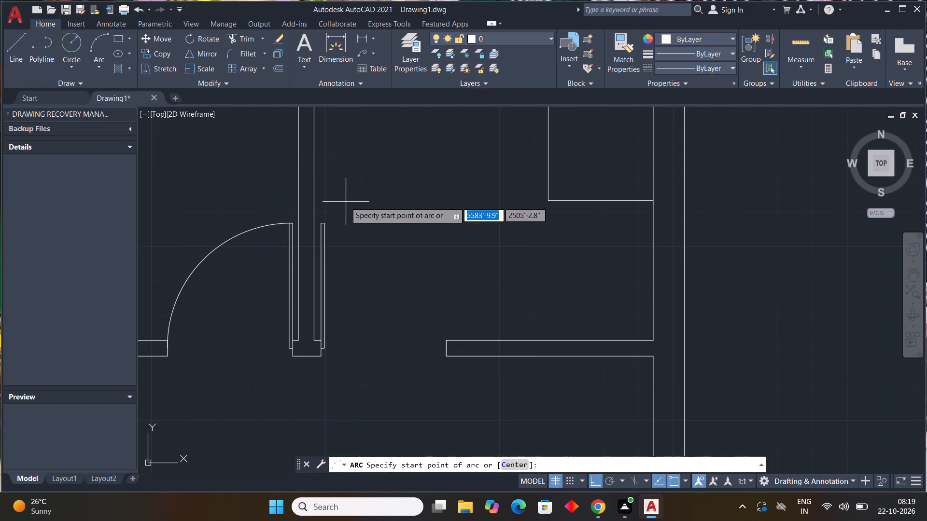
scroll(334, 210, "up", 4)
left_click(242, 292)
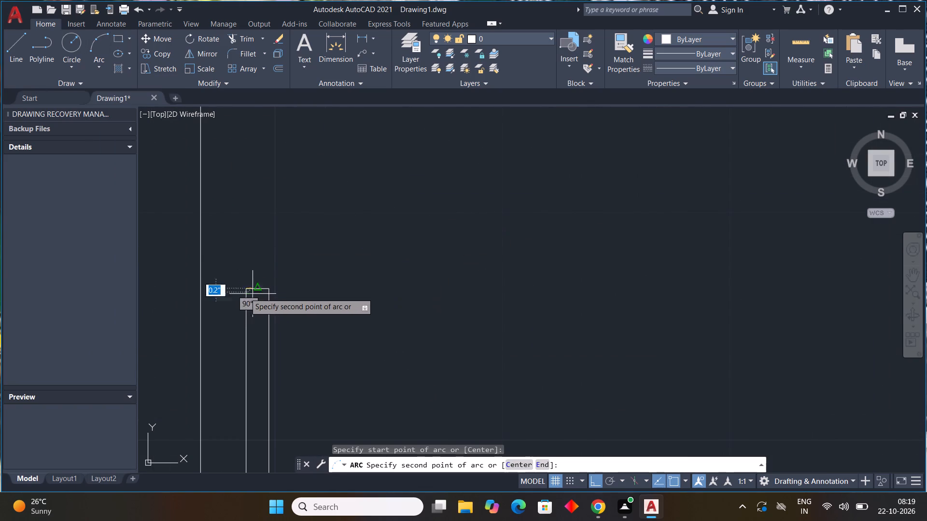
left_click(267, 292)
scroll(344, 315, "down", 4)
middle_click_drag(355, 324, 235, 163)
left_click(334, 280)
Draw a 1" by 3' door leaf downward from the right jamb's midpoint in the top opening of the room above the staircase.
scroll(394, 294, "down", 2)
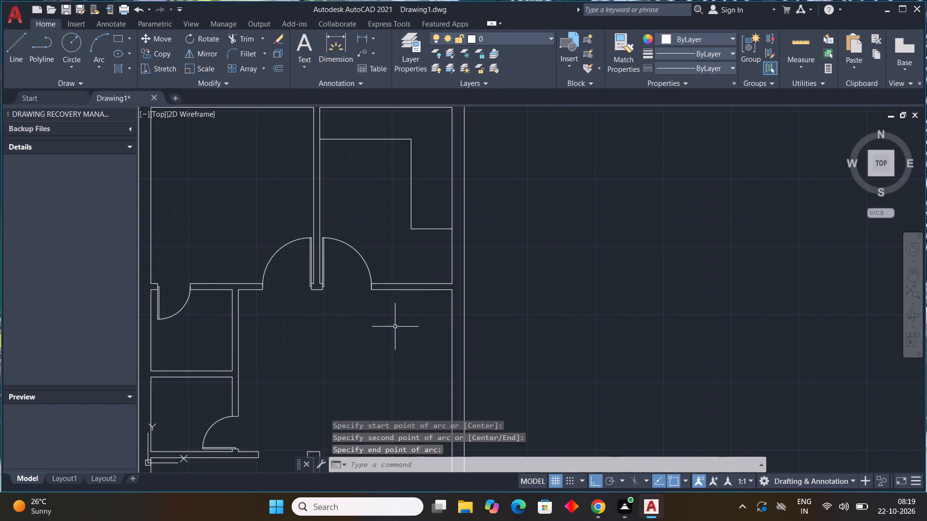
scroll(381, 356, "down", 1)
middle_click_drag(374, 349, 328, 190)
scroll(259, 277, "up", 1)
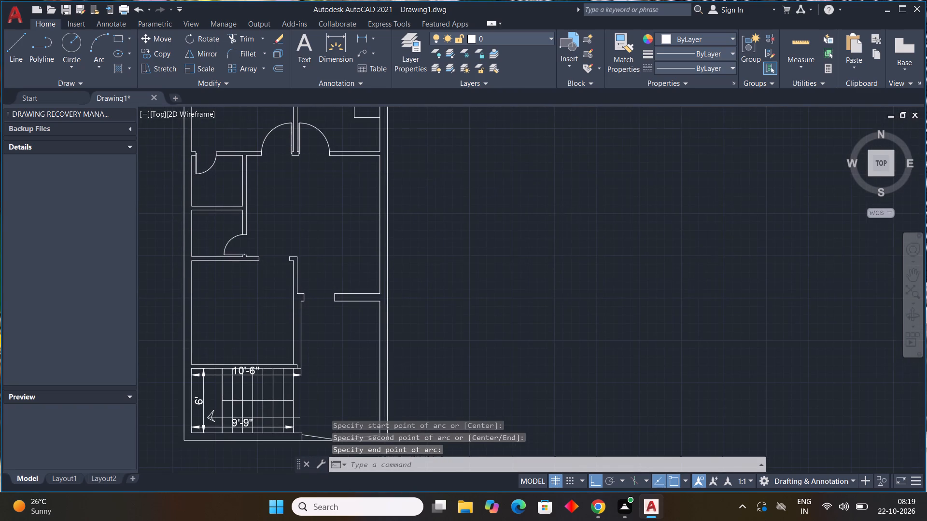
scroll(268, 277, "up", 2)
key("l")
key("space")
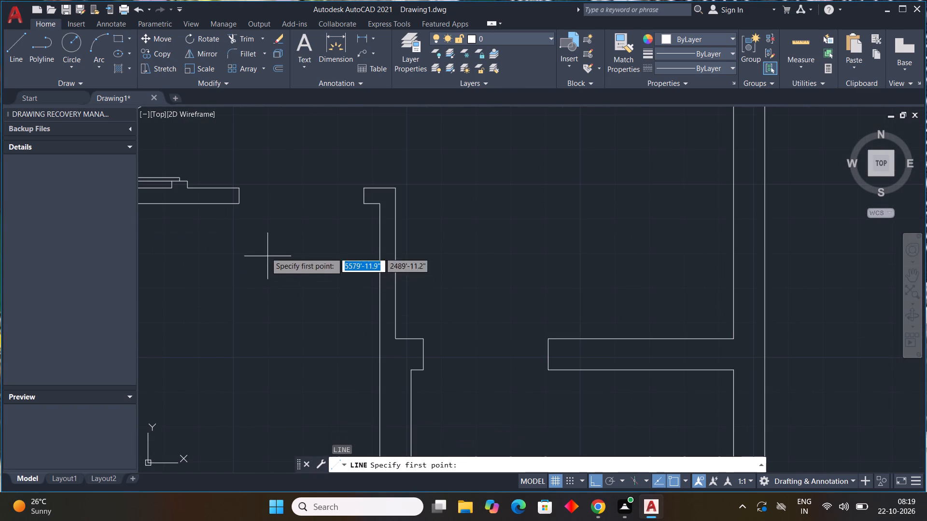
left_click(362, 197)
type("1\"")
key("Return")
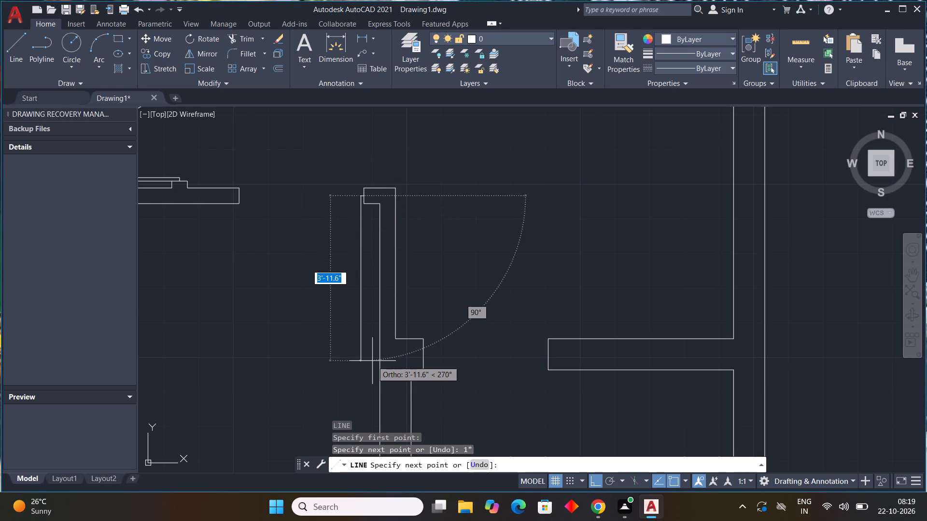
type("3'")
key("Return")
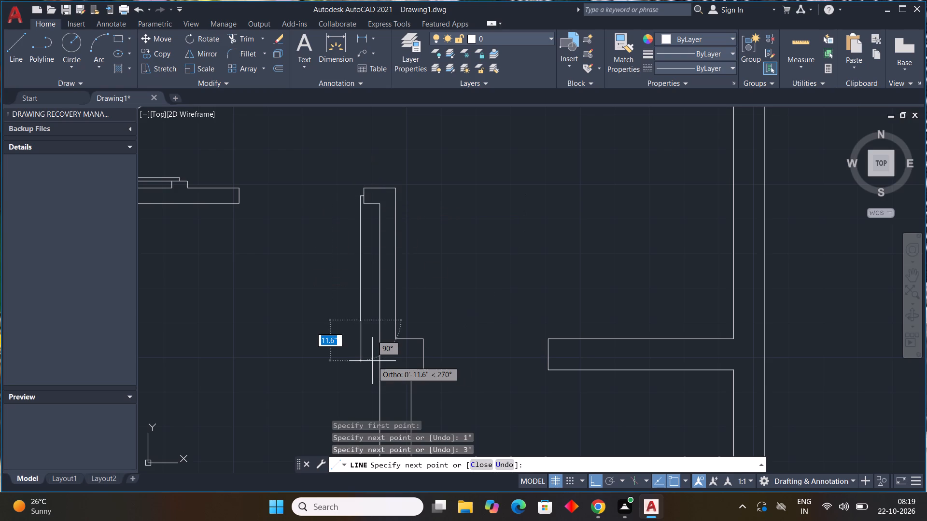
type("1\"")
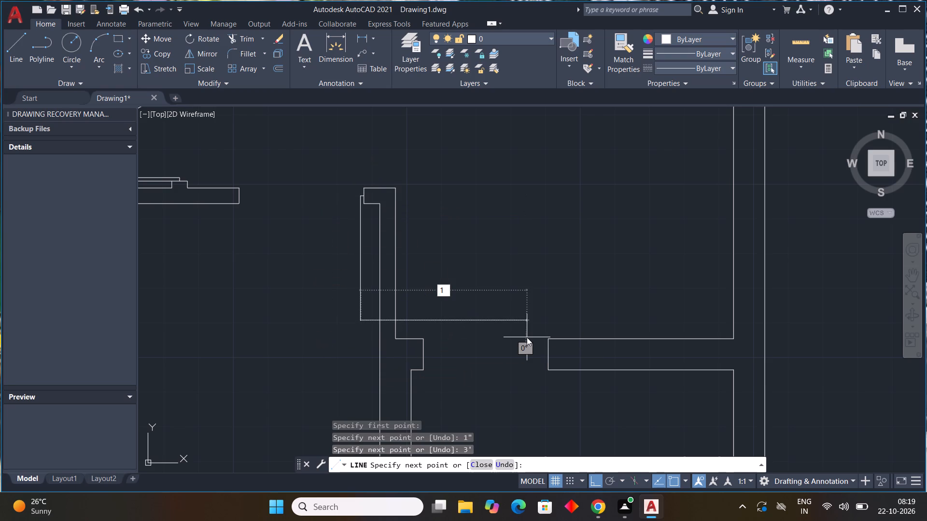
key("Return")
scroll(378, 219, "up", 3)
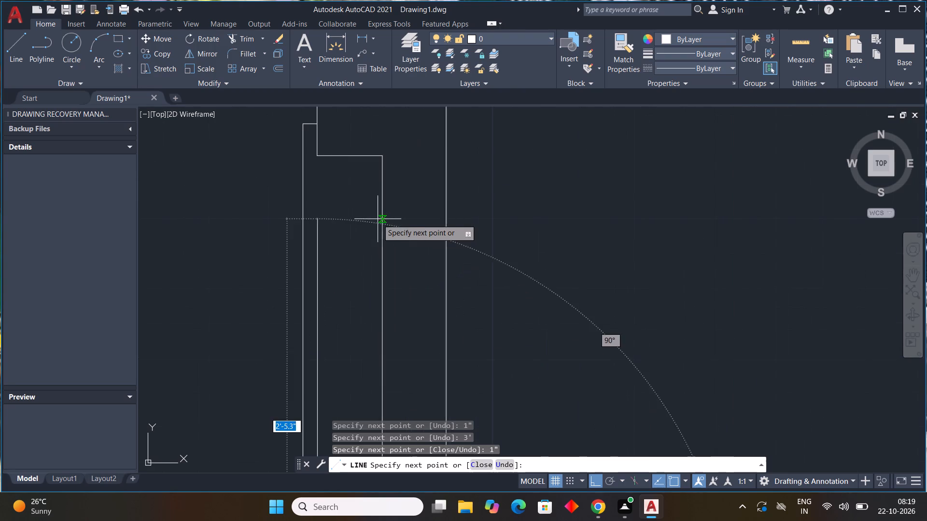
left_click(316, 158)
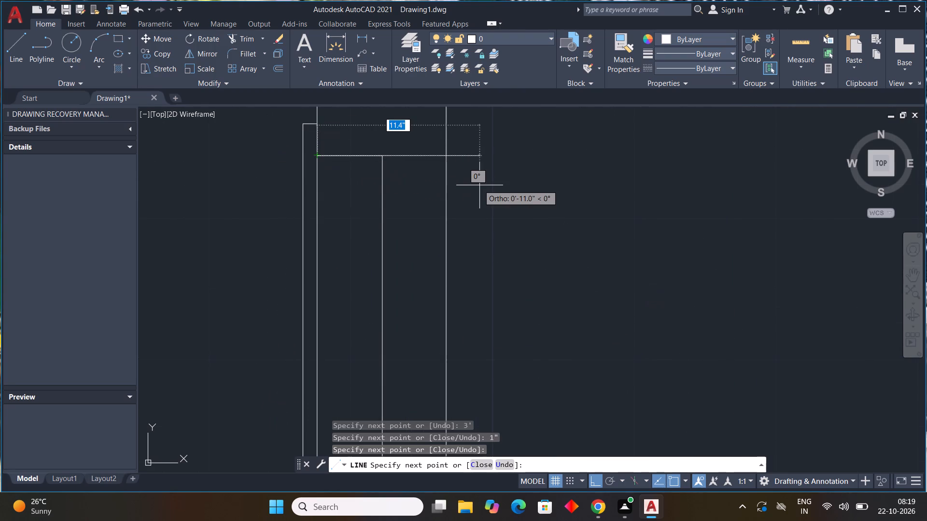
key("Escape")
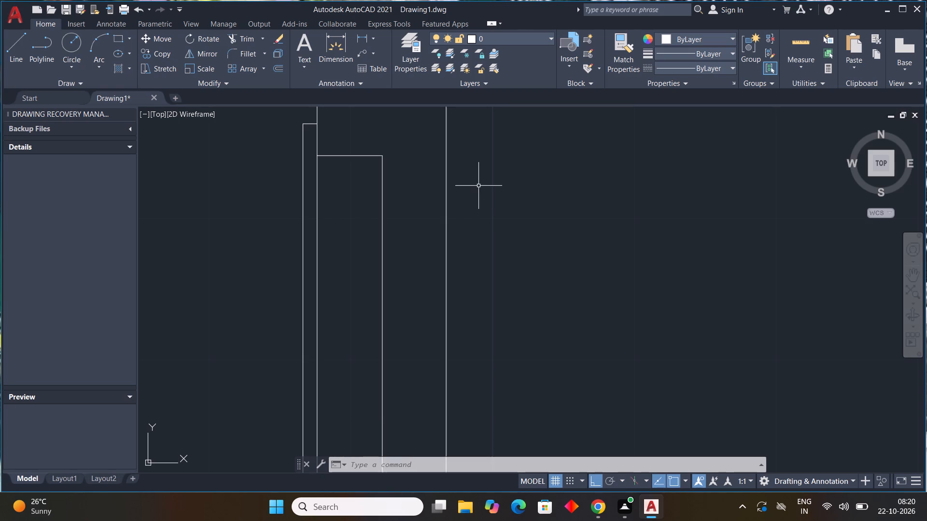
Draw a three-point swing arc through that leaf's two bottom corners to the opposite jamb of the opening.
scroll(389, 1, "down", 5)
scroll(294, 289, "up", 2)
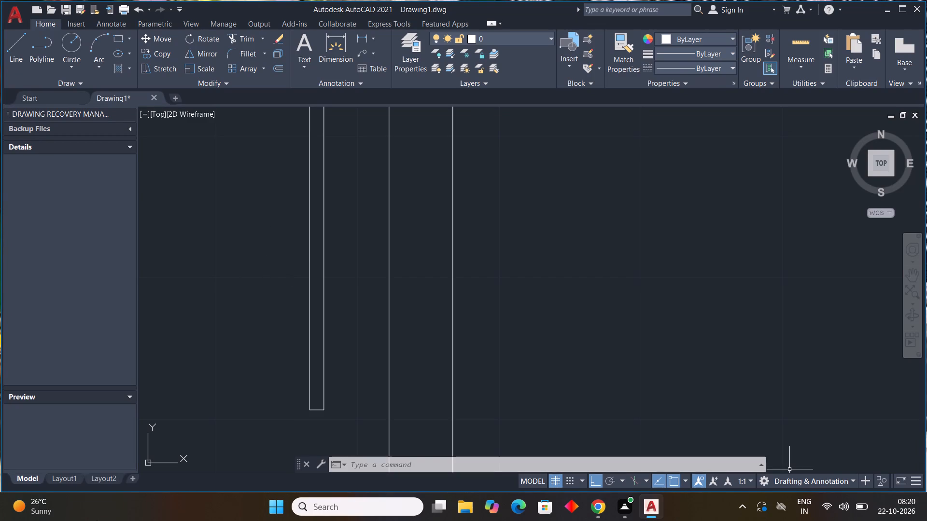
scroll(386, 389, "down", 4)
middle_click_drag(399, 369, 506, 341)
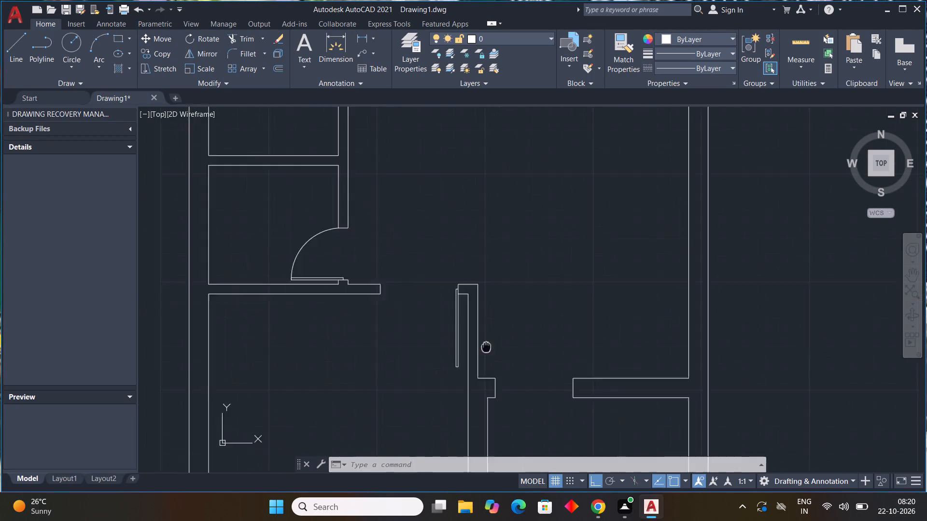
middle_click_drag(506, 341, 648, 299)
left_click(104, 67)
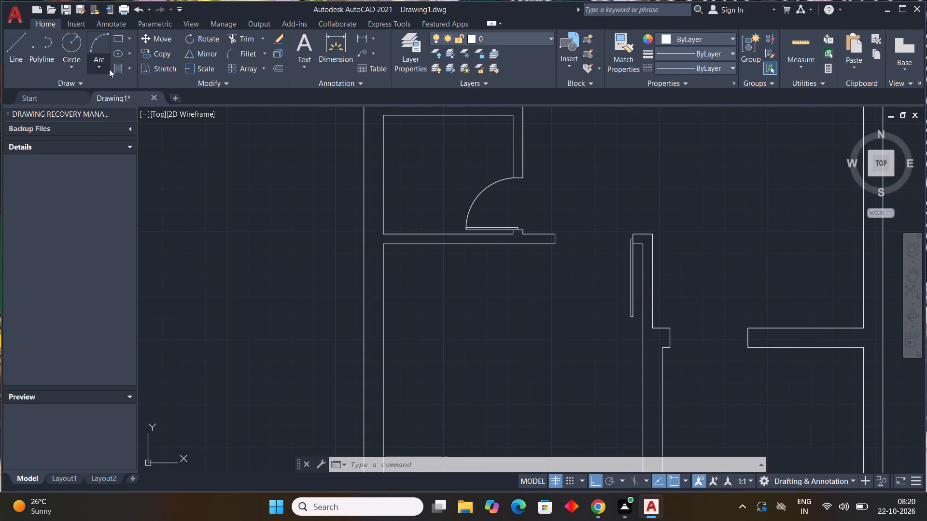
left_click(109, 87)
scroll(666, 321, "up", 3)
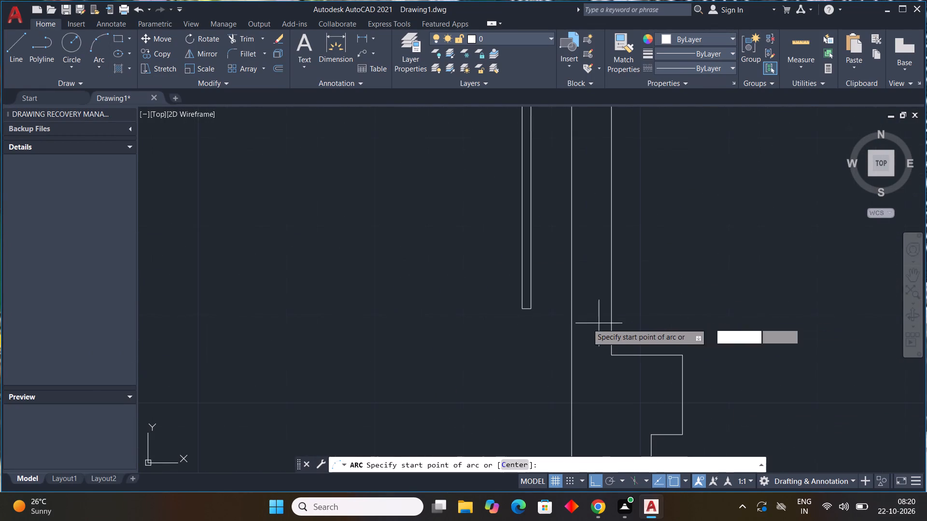
left_click(531, 306)
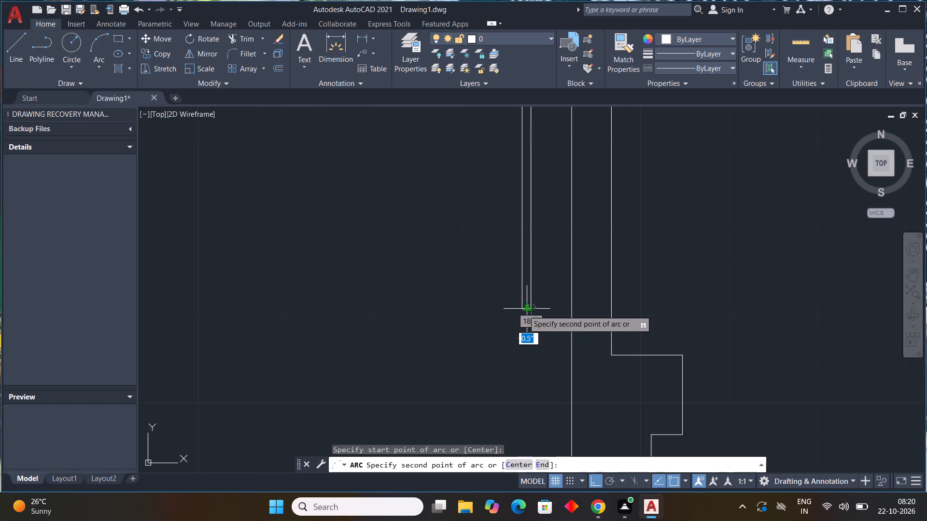
left_click(520, 310)
scroll(375, 225, "down", 4)
scroll(375, 225, "up", 2)
middle_click_drag(375, 225, 411, 299)
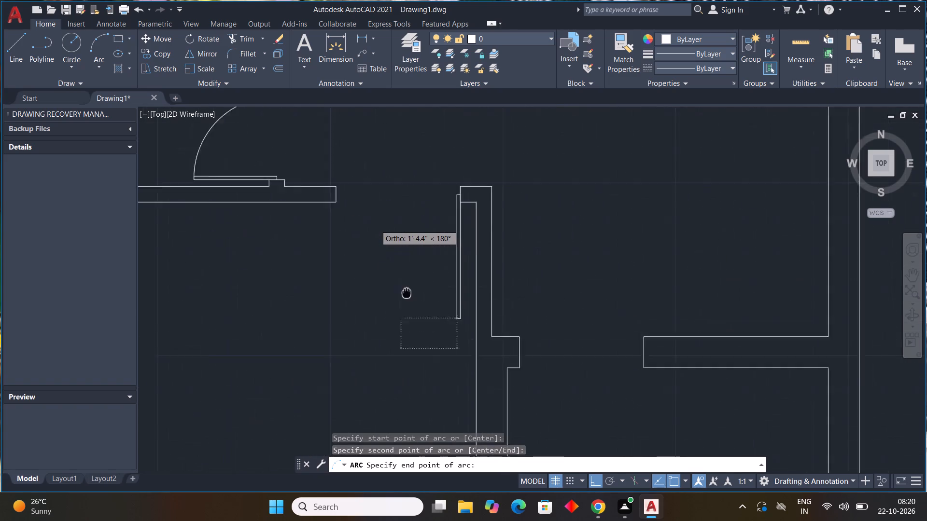
middle_click_drag(411, 299, 537, 341)
left_click(473, 253)
Draw a 1" by 3' door leaf upward from the left jamb's midpoint in the lower-right horizontal wall's opening.
scroll(515, 298, "down", 3)
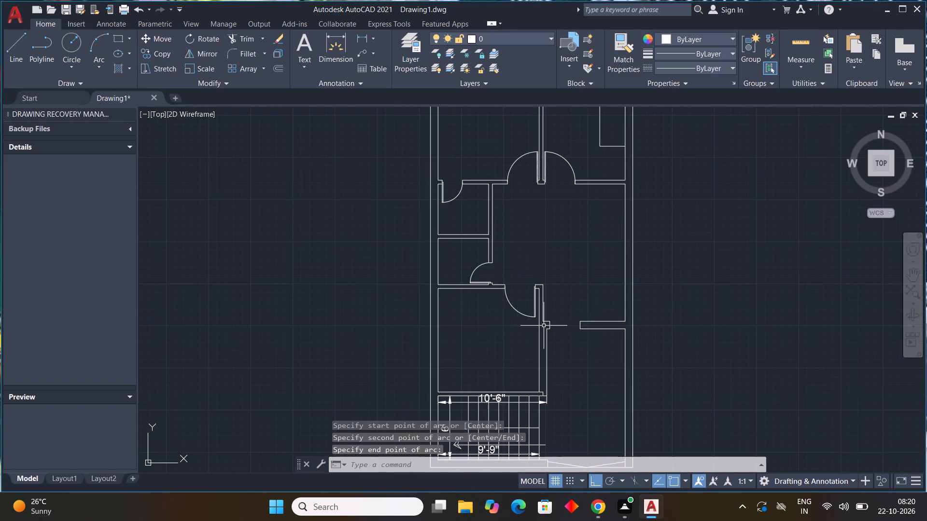
middle_click_drag(555, 342, 480, 244)
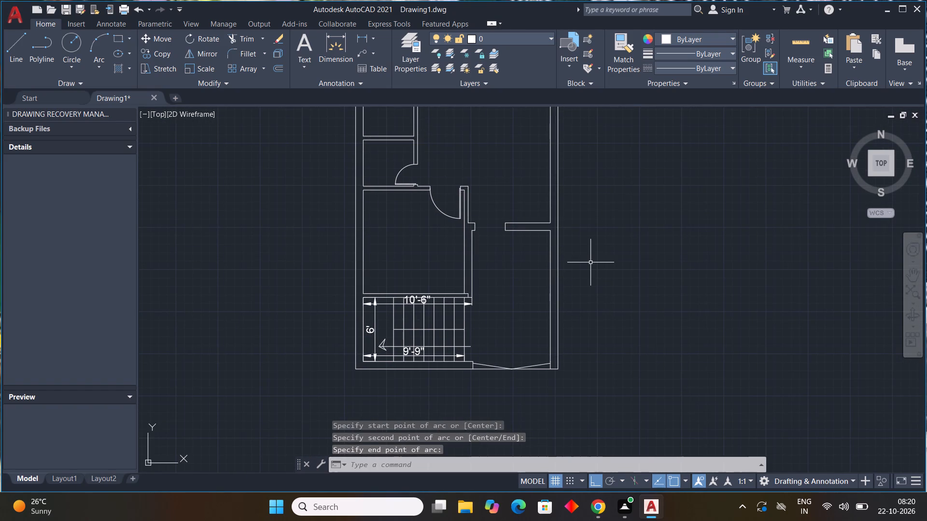
type("l")
key("space")
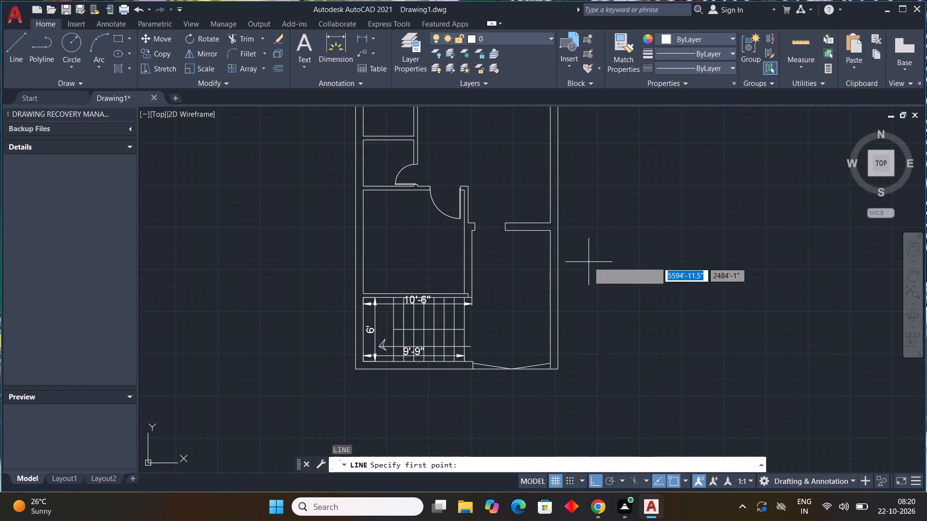
scroll(471, 219, "up", 2)
left_click(487, 237)
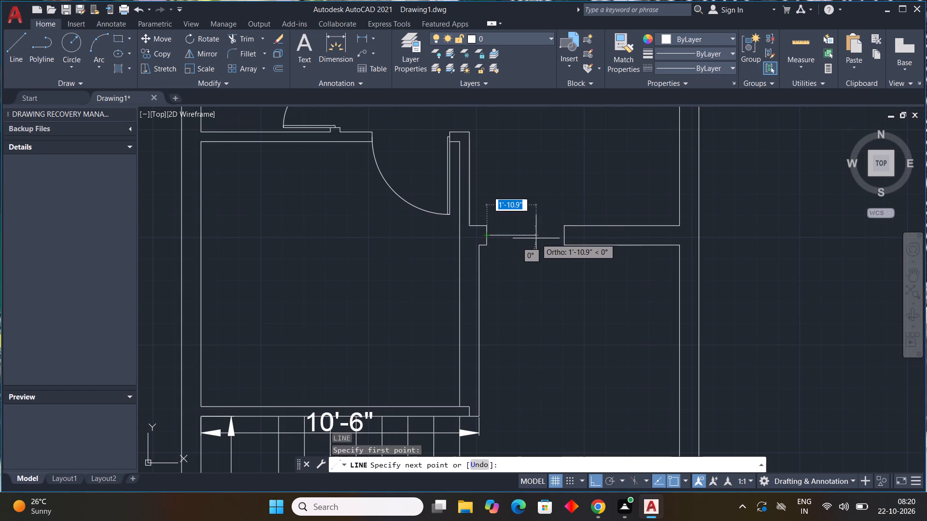
key("1")
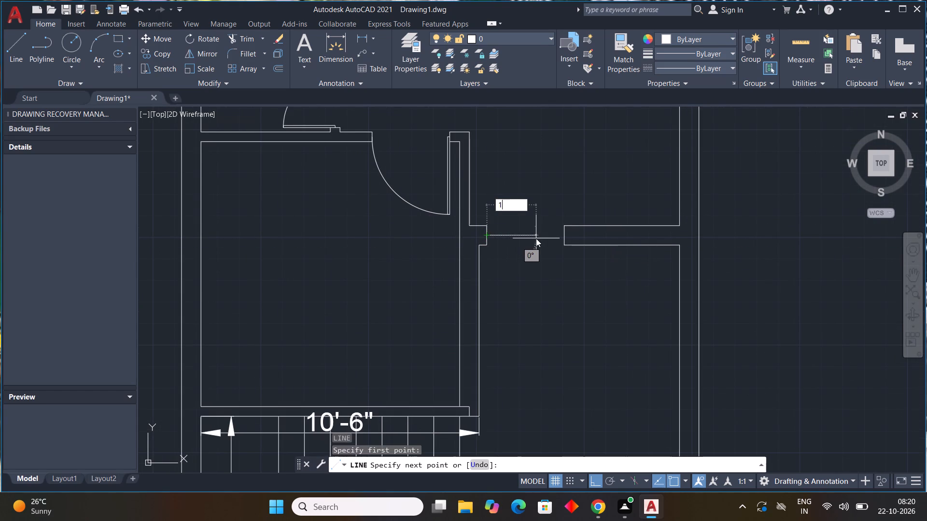
key("shift+quotedbl")
key("Return")
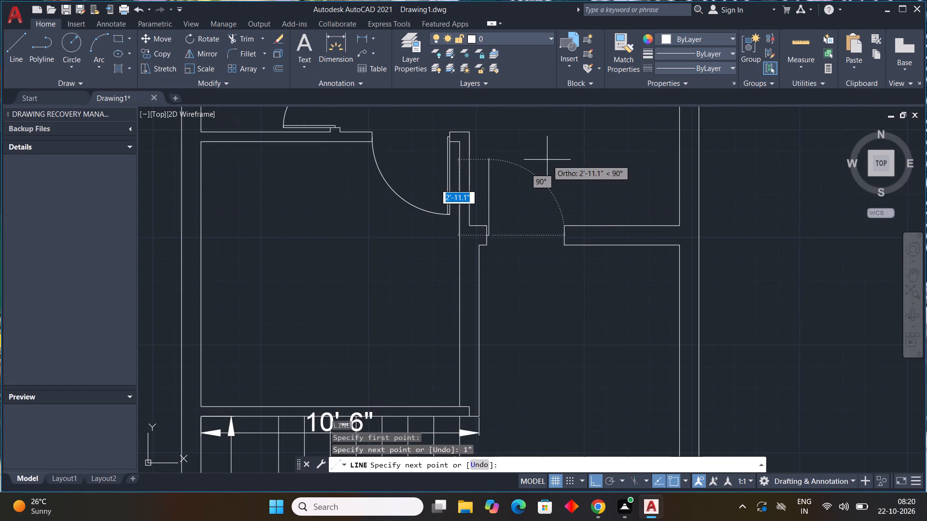
type("3'")
key("Return")
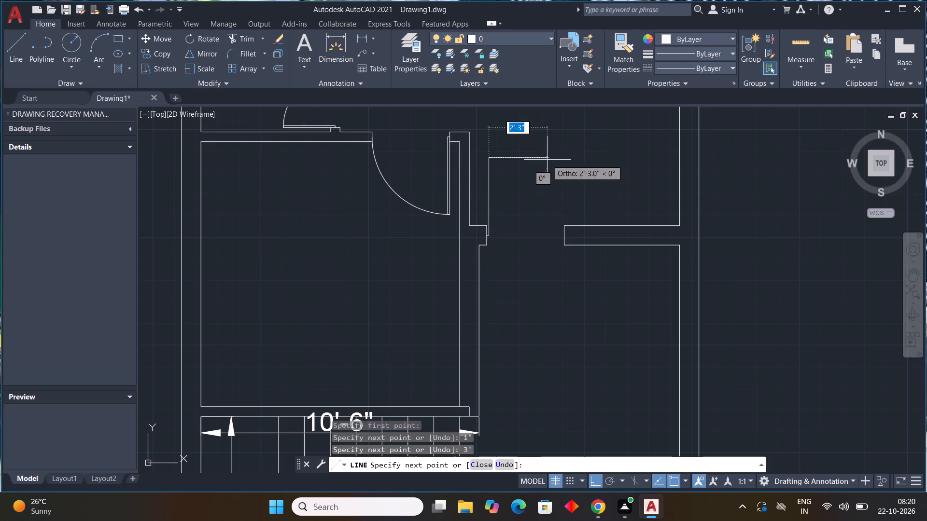
key("1")
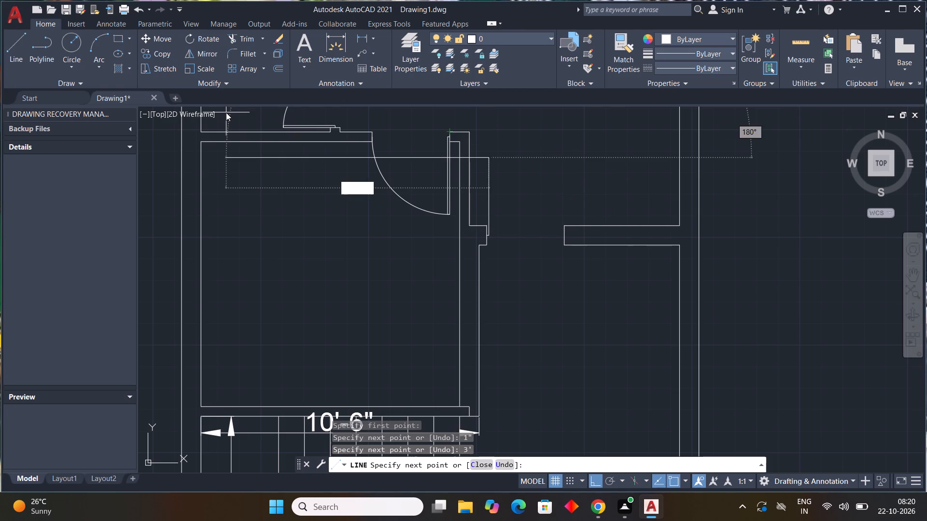
key("shift+quotedbl")
key("Return")
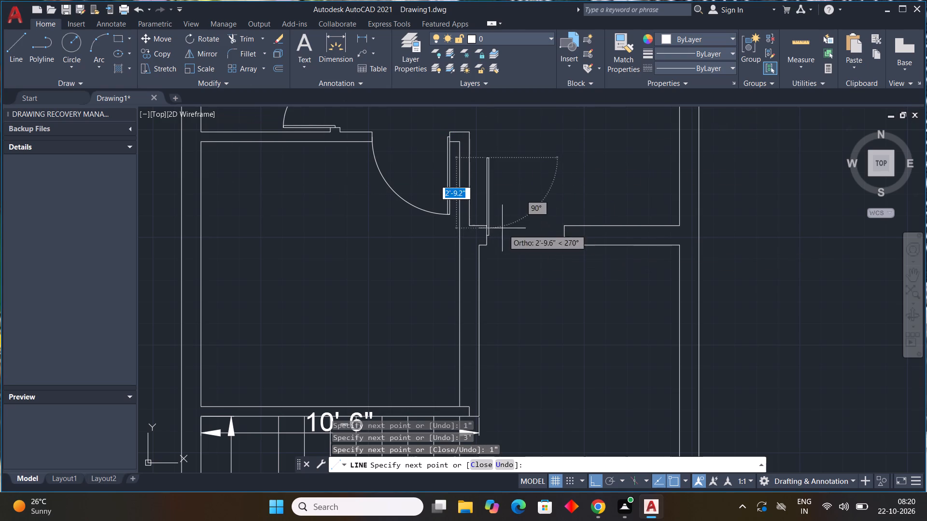
scroll(488, 232, "up", 2)
left_click(484, 219)
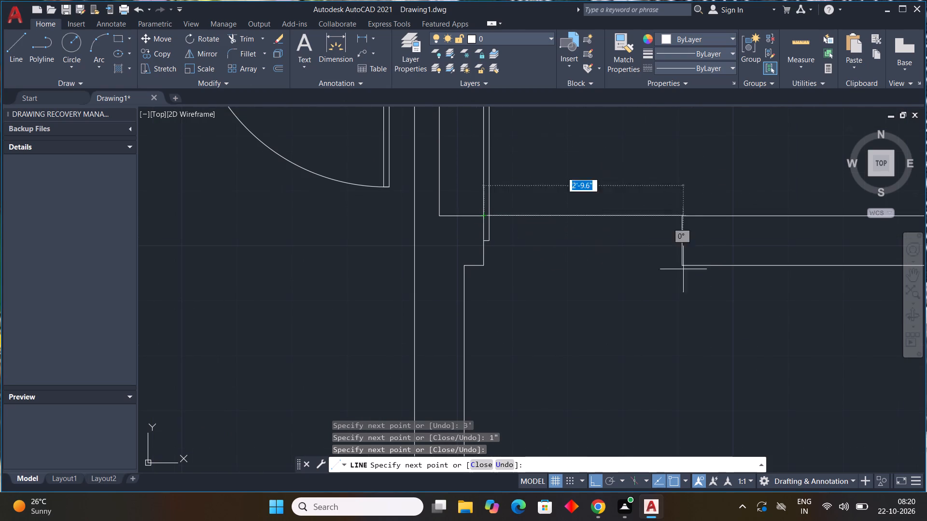
key("Escape")
scroll(677, 262, "down", 4)
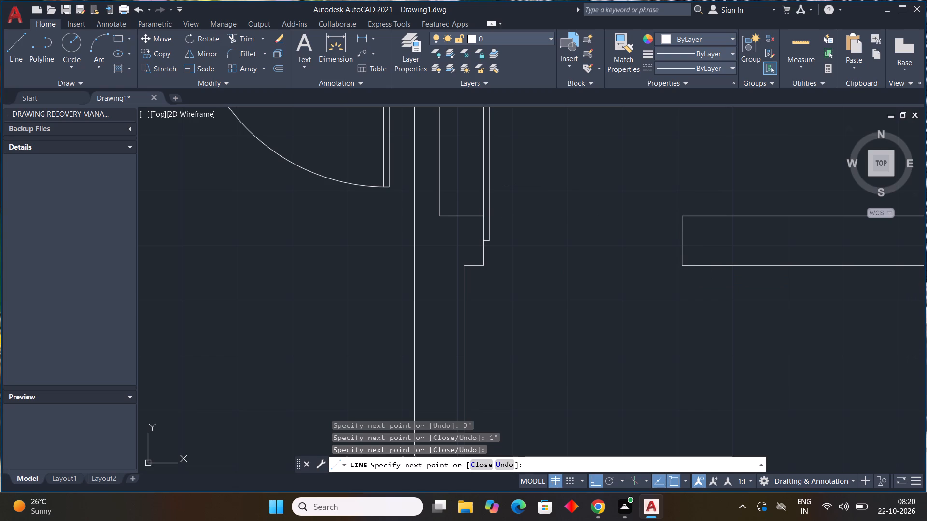
Draw a three-point swing arc through the new leaf's two top corners to the opposite jamb's midpoint in the lower-right wall's opening.
left_click(91, 64)
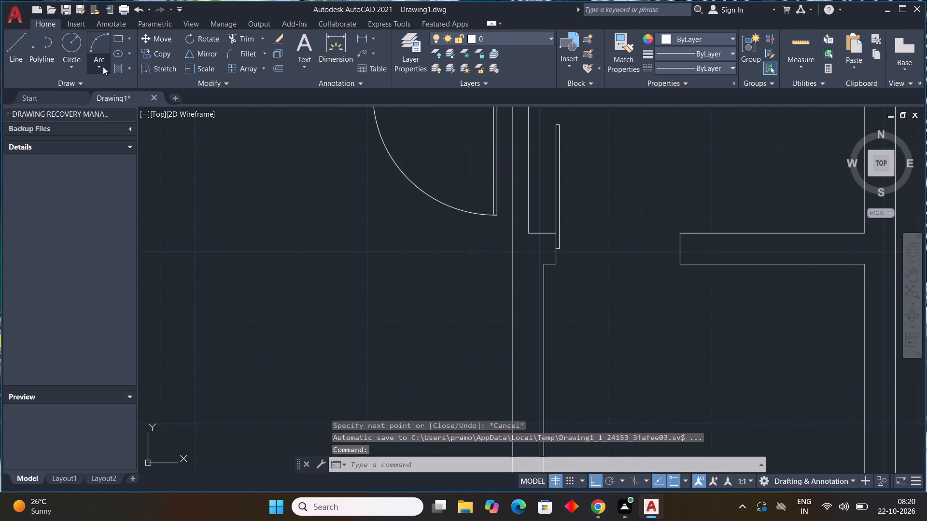
left_click(116, 86)
scroll(548, 125, "up", 3)
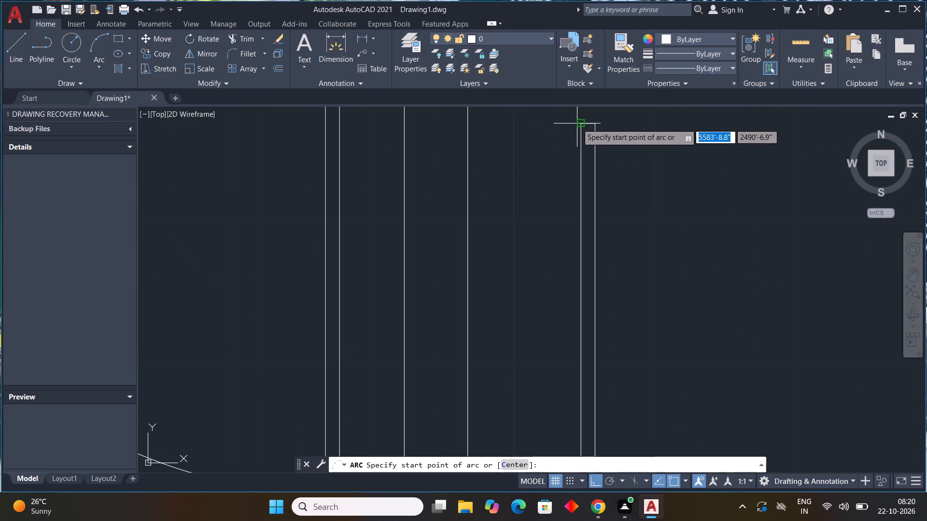
left_click(577, 123)
left_click(598, 122)
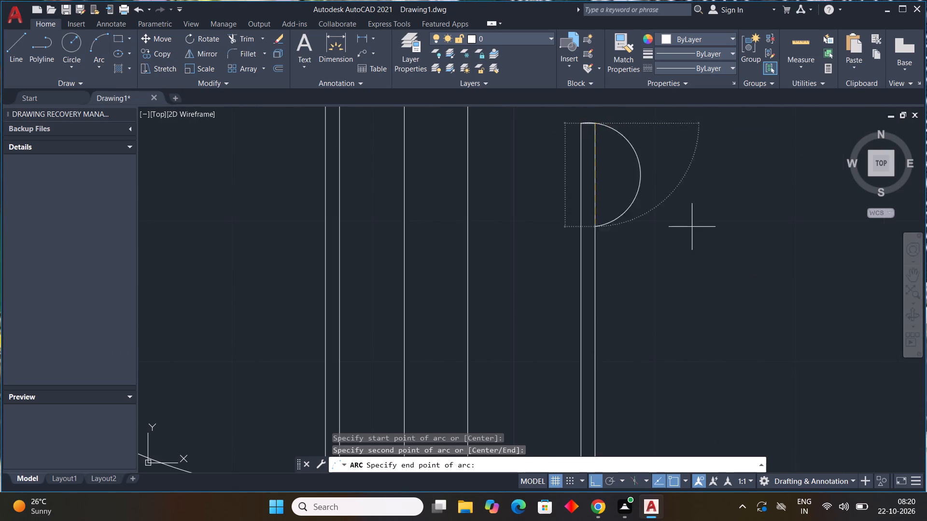
scroll(711, 258, "down", 3)
middle_click_drag(718, 284, 579, 196)
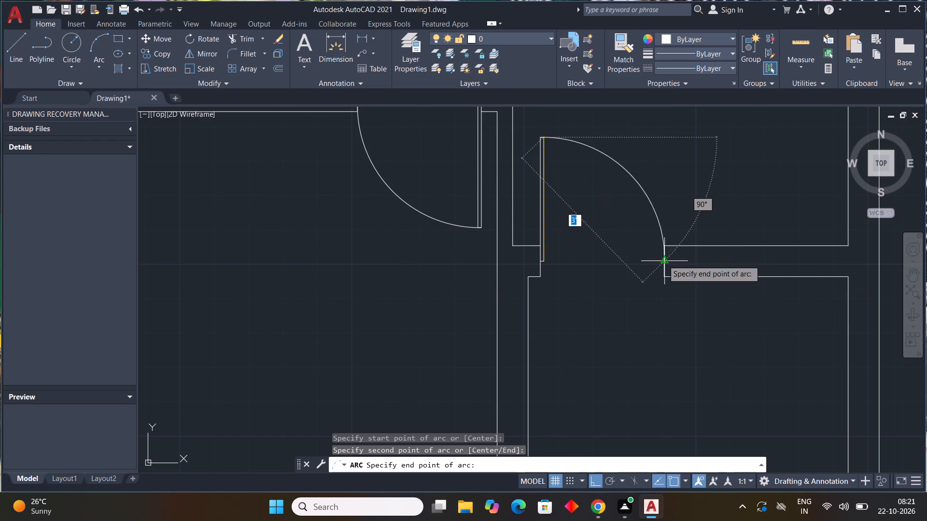
left_click(664, 260)
Draw a line 1' down from the lower-right opening's right jamb corner, continuing horizontally left to the vertical wall face.
scroll(718, 288, "down", 3)
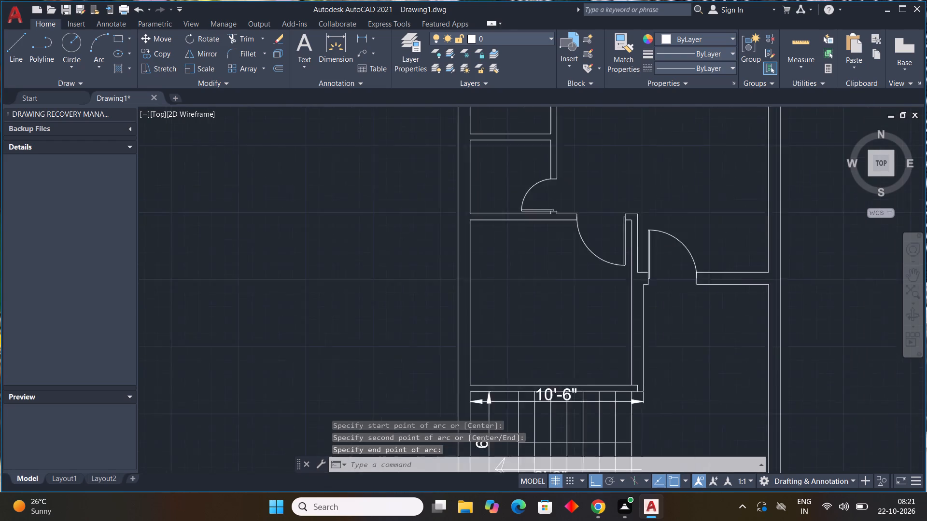
middle_click_drag(719, 320, 600, 207)
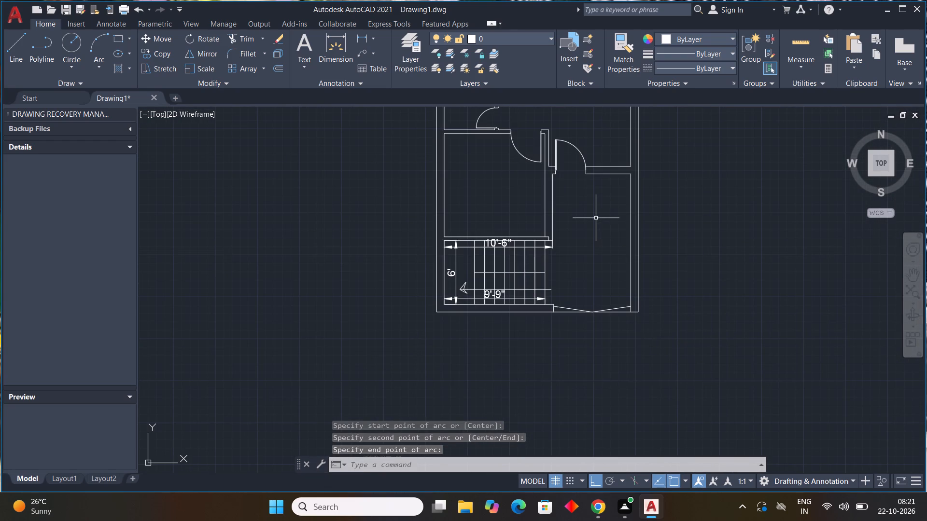
type("l")
key("space")
scroll(591, 200, "up", 2)
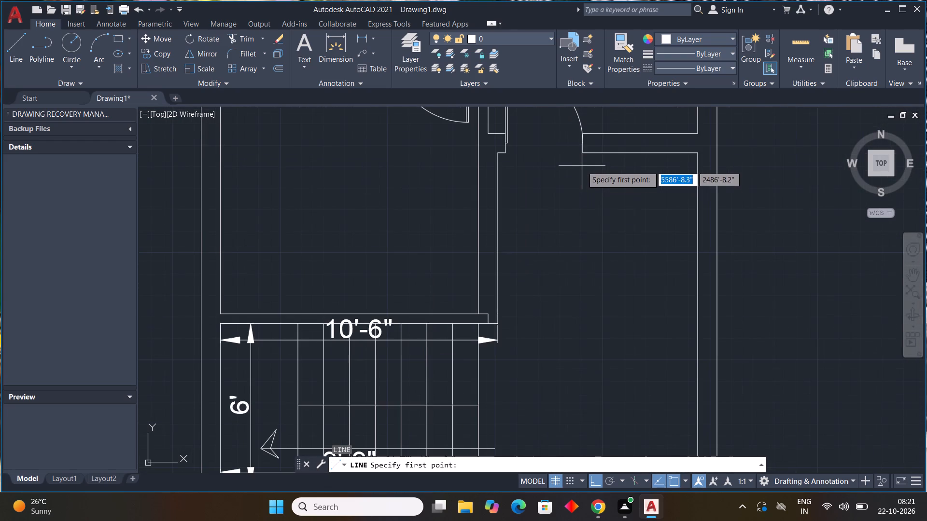
left_click_drag(583, 157, 586, 169)
type("1'")
key("Return")
scroll(520, 167, "up", 1)
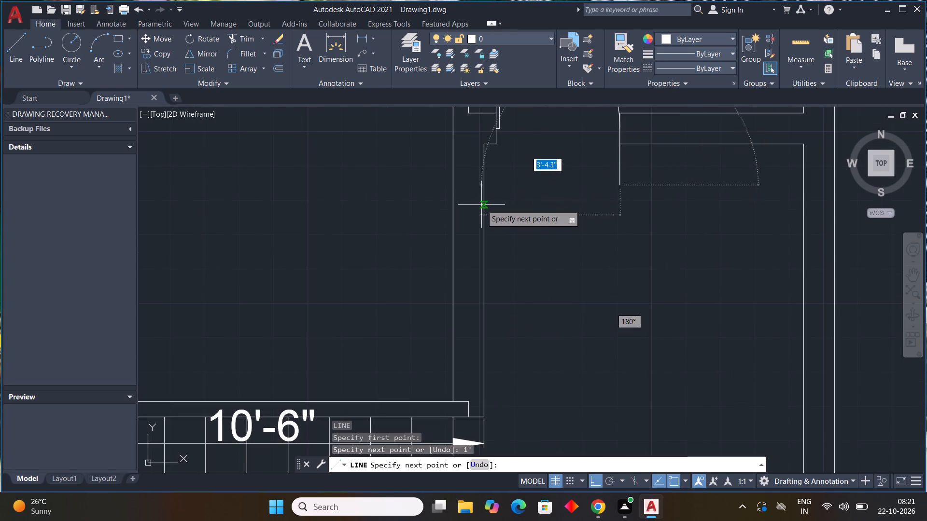
left_click(483, 186)
key("Escape")
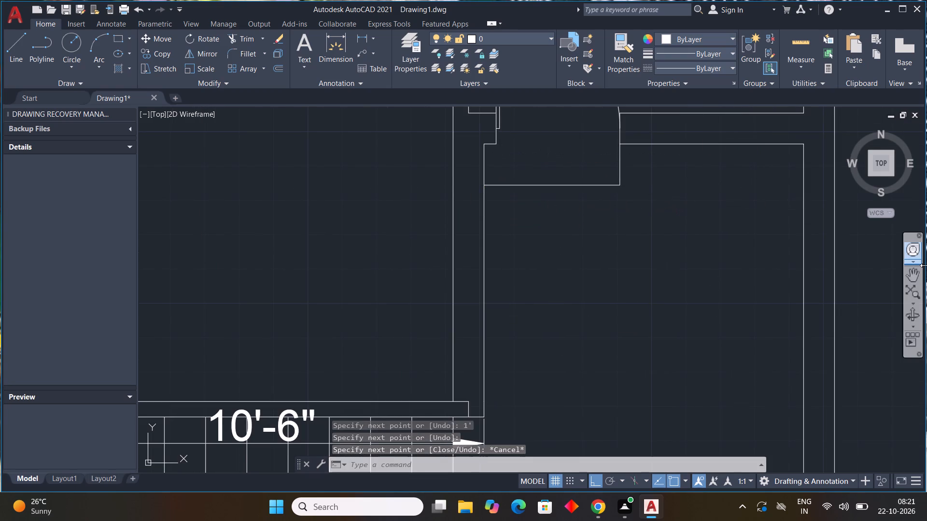
Offset the new horizontal line upward twice at 0.5' spacing to form step treads below the lower-right opening.
type("off")
key("space")
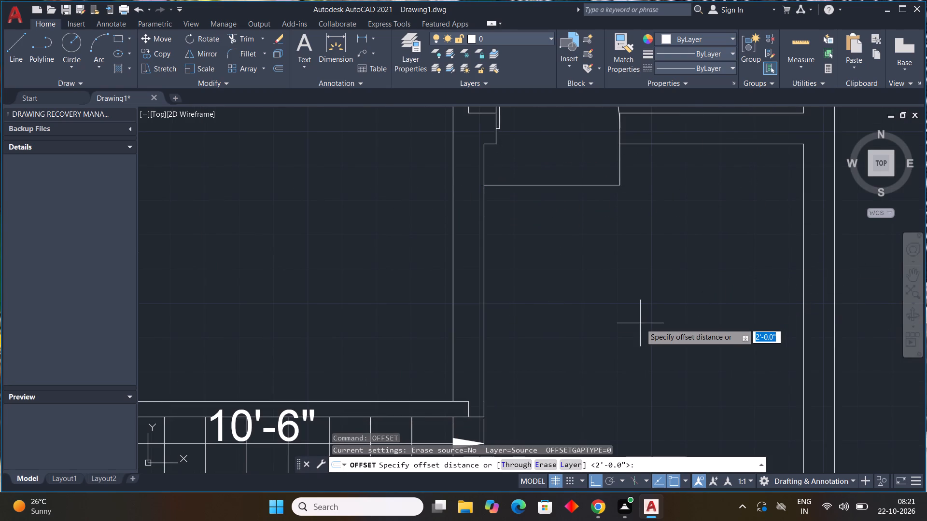
key("0")
key("period")
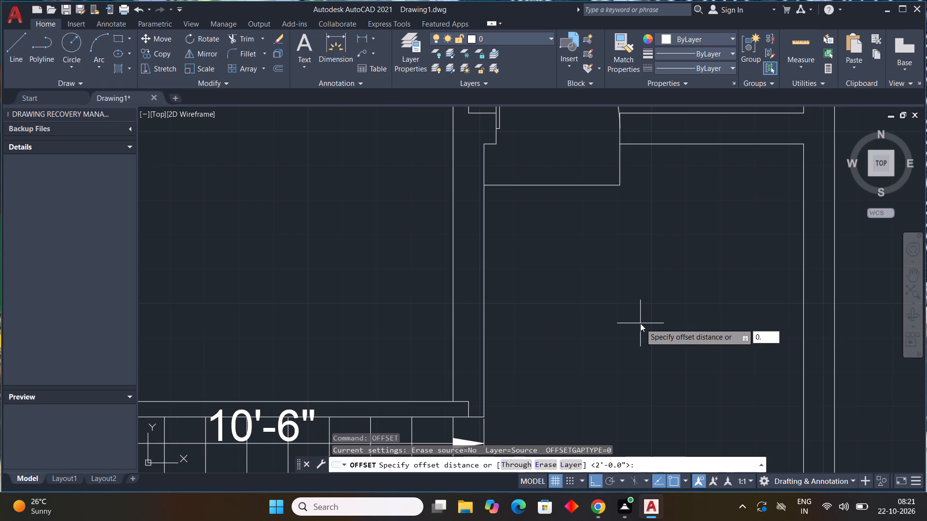
type("5'")
key("Return")
scroll(640, 323, "up", 2)
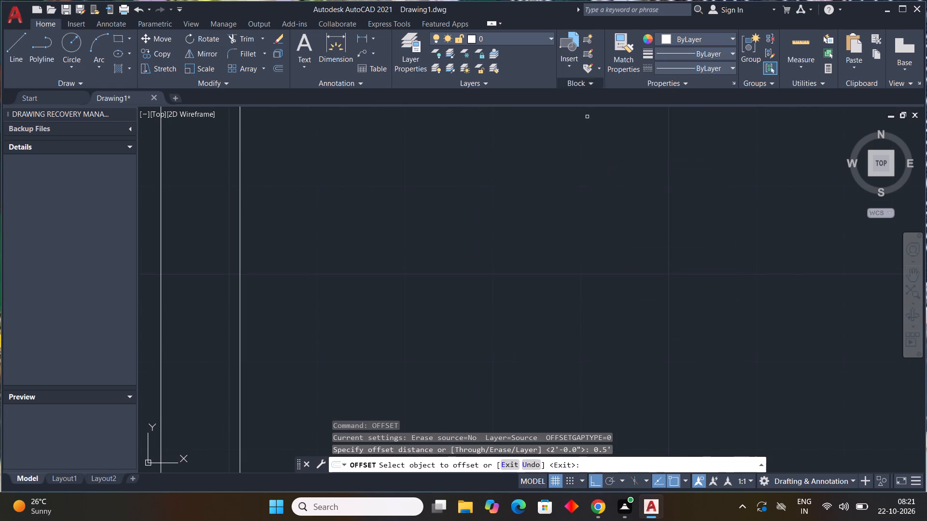
scroll(592, 240, "down", 3)
middle_click_drag(592, 234, 588, 319)
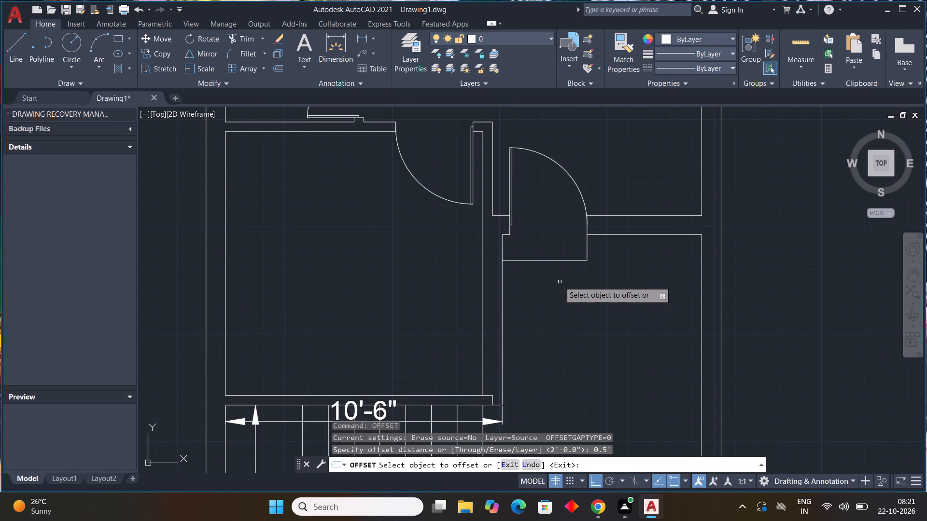
scroll(559, 267, "up", 3)
left_click_drag(562, 238, 559, 202)
left_click(558, 195)
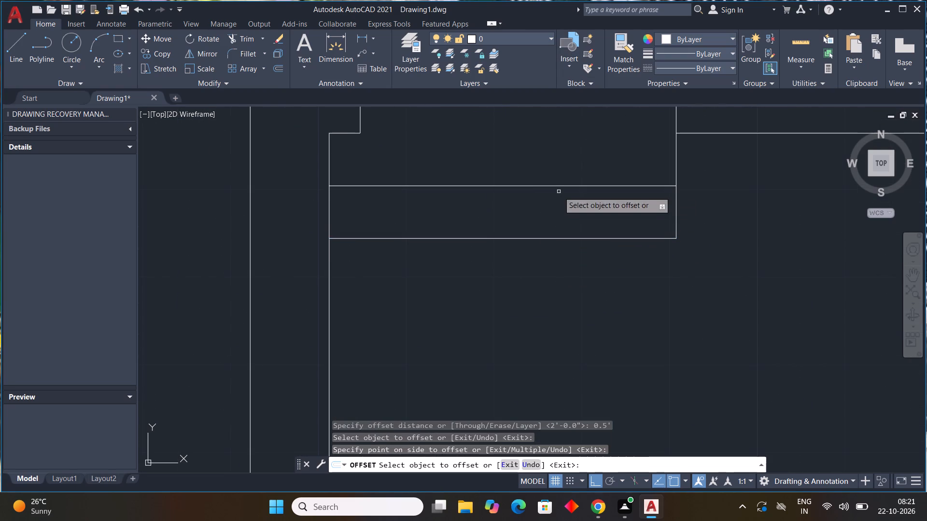
scroll(738, 260, "down", 3)
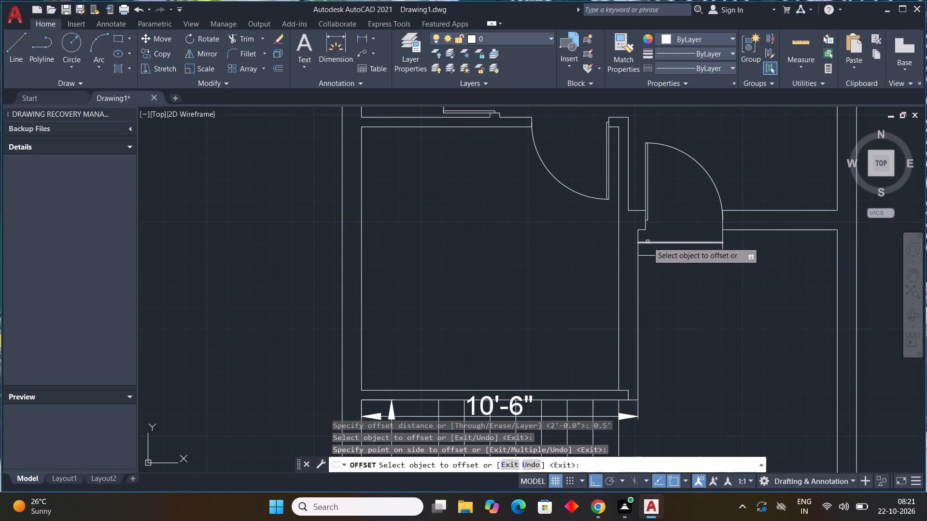
left_click(665, 243)
left_click(665, 231)
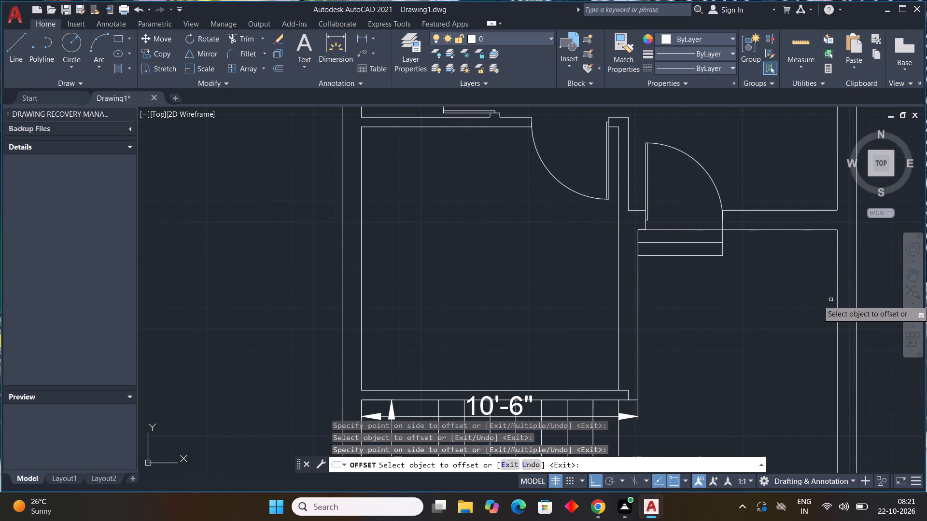
key("Escape")
key("Escape")
key("Escape")
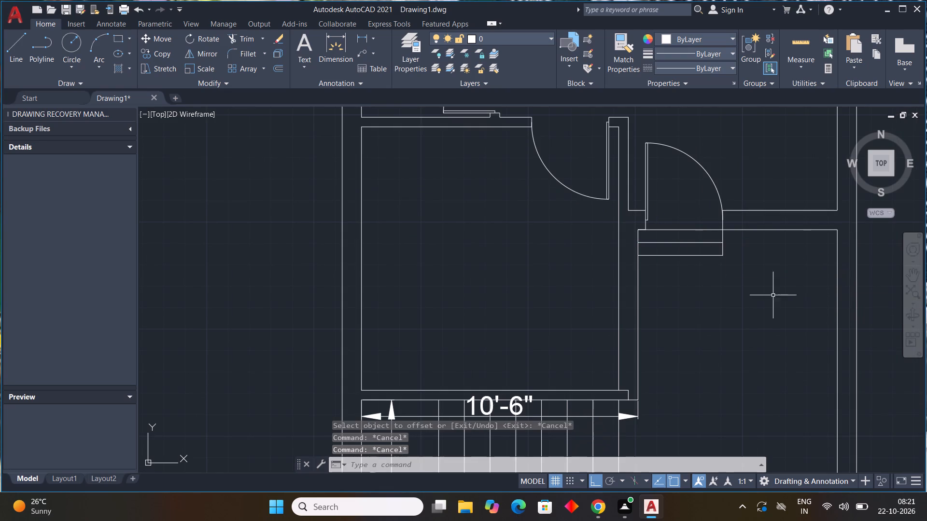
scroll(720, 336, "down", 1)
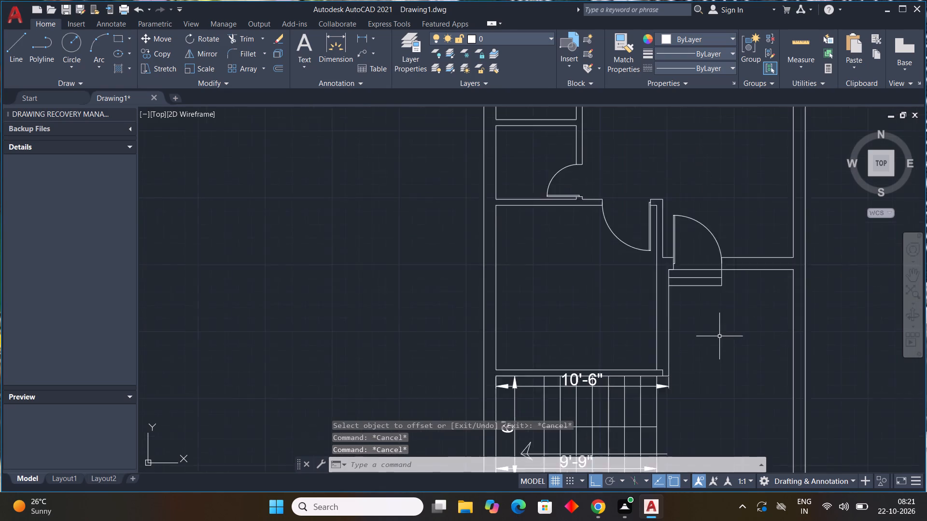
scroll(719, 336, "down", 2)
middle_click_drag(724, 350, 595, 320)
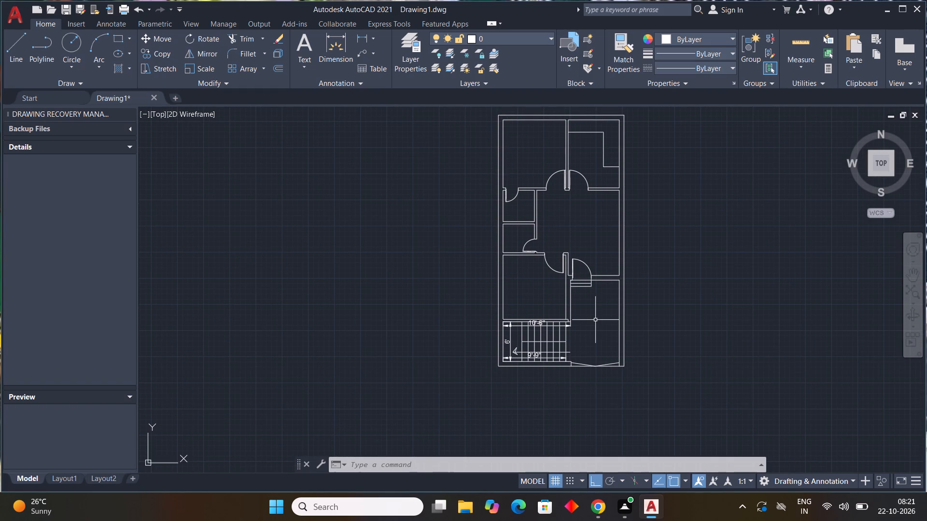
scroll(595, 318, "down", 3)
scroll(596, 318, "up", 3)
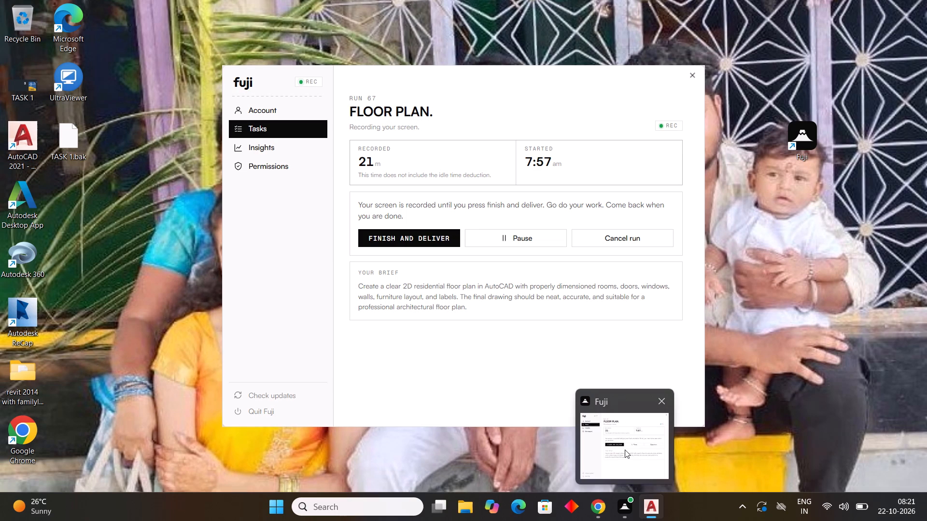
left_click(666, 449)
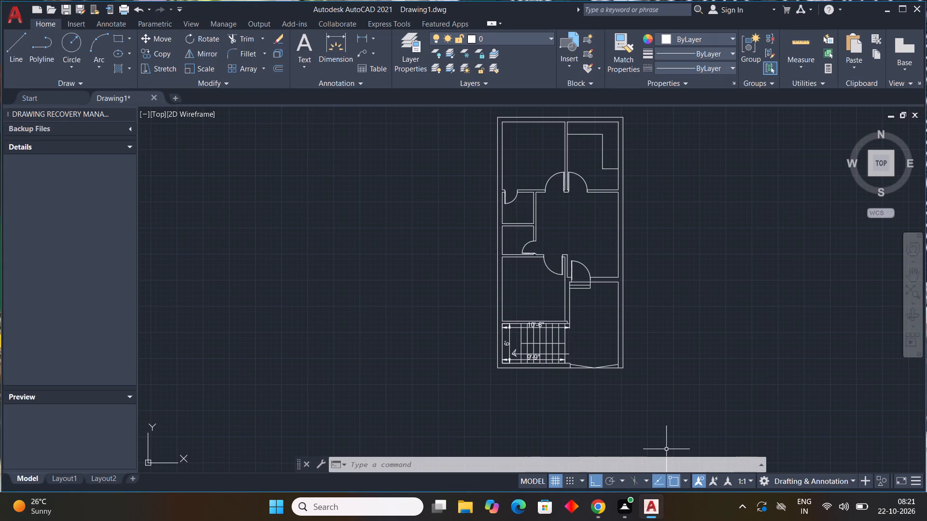
Draw a short horizontal line across the left exterior wall's thickness beside the upper-left room, above the wall's middle.
scroll(529, 152, "up", 1)
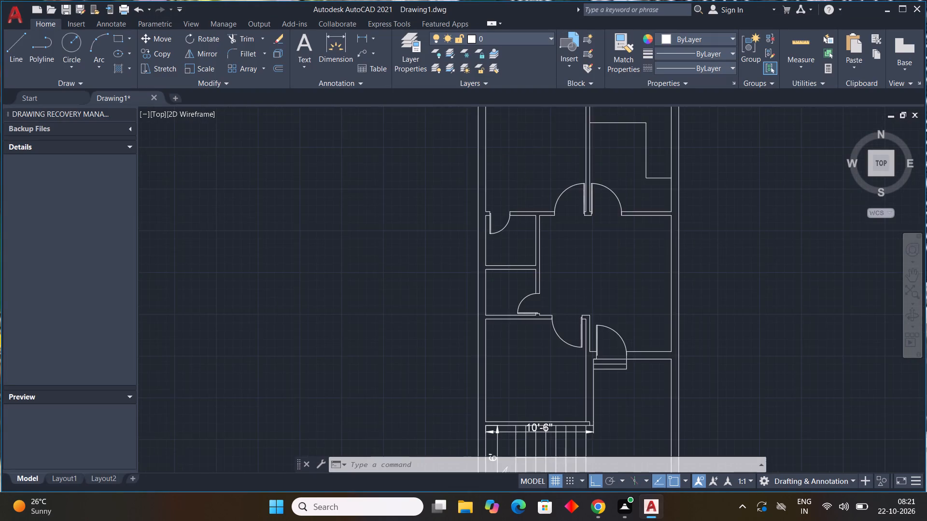
scroll(528, 151, "up", 1)
middle_click_drag(511, 186, 472, 323)
key("l")
key("space")
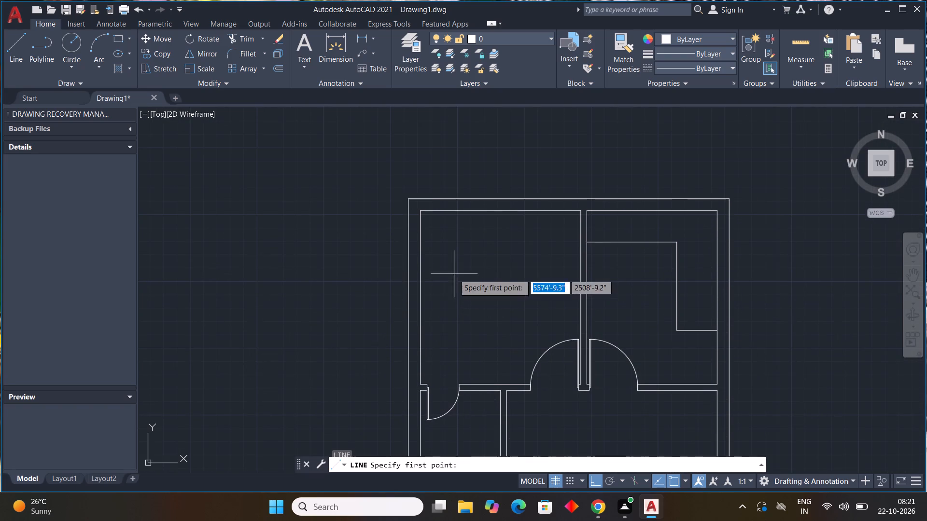
left_click(421, 258)
left_click(404, 256)
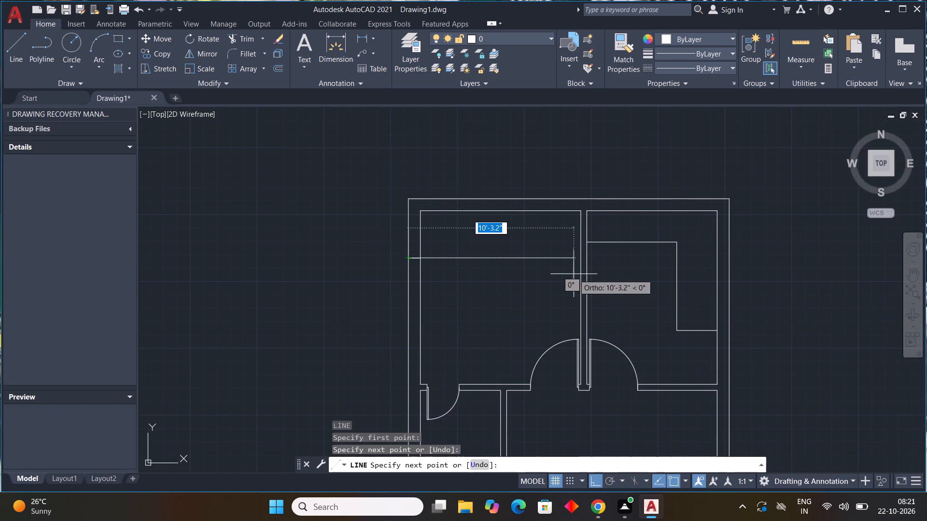
key("Escape")
Offset the short line across the upper-left room's exterior wall 4' downward.
type("off")
key("space")
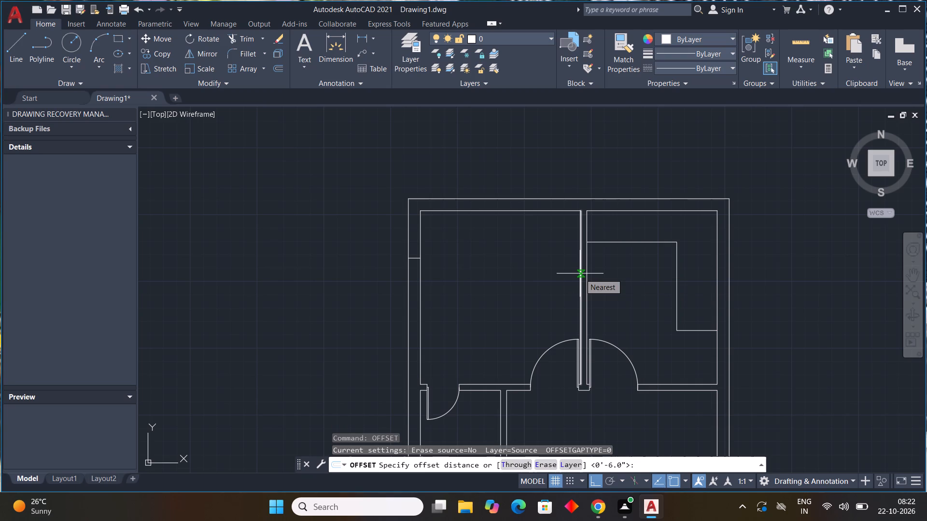
type("4'")
key("Return")
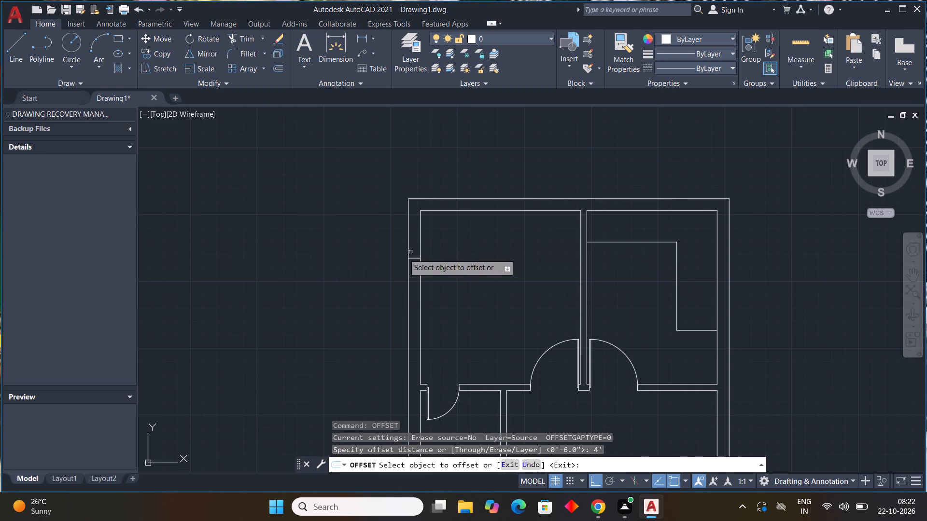
scroll(403, 251, "up", 3)
left_click_drag(431, 270, 435, 300)
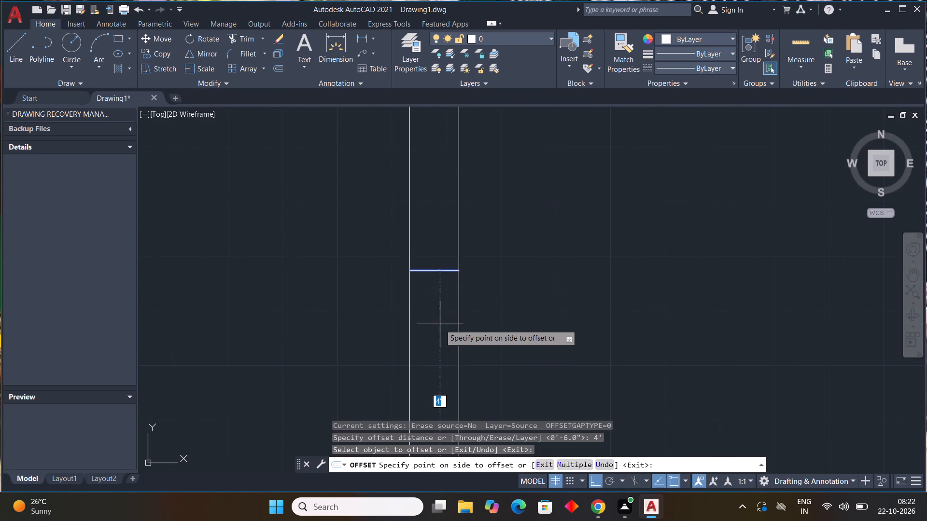
scroll(440, 324, "down", 1)
middle_click_drag(440, 324, 434, 196)
scroll(433, 197, "down", 1)
left_click(440, 250)
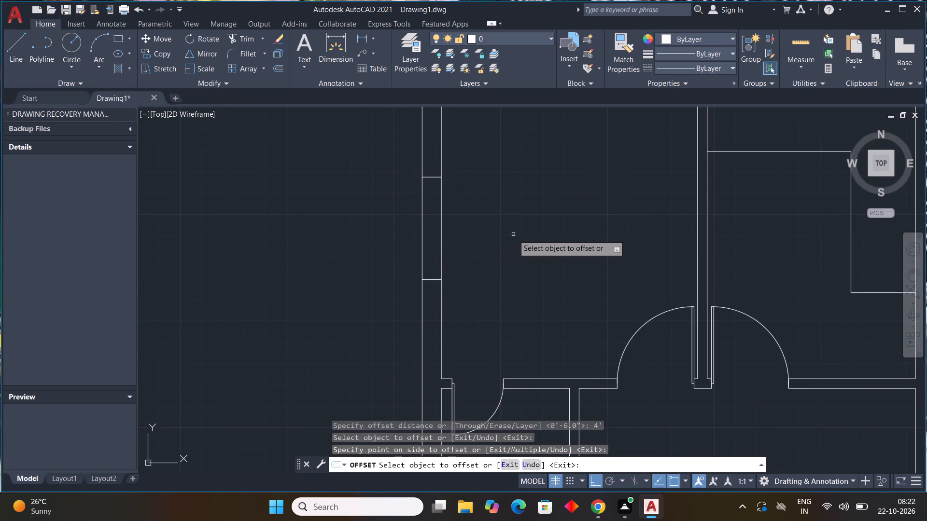
key("Escape")
key("Escape")
key("Escape")
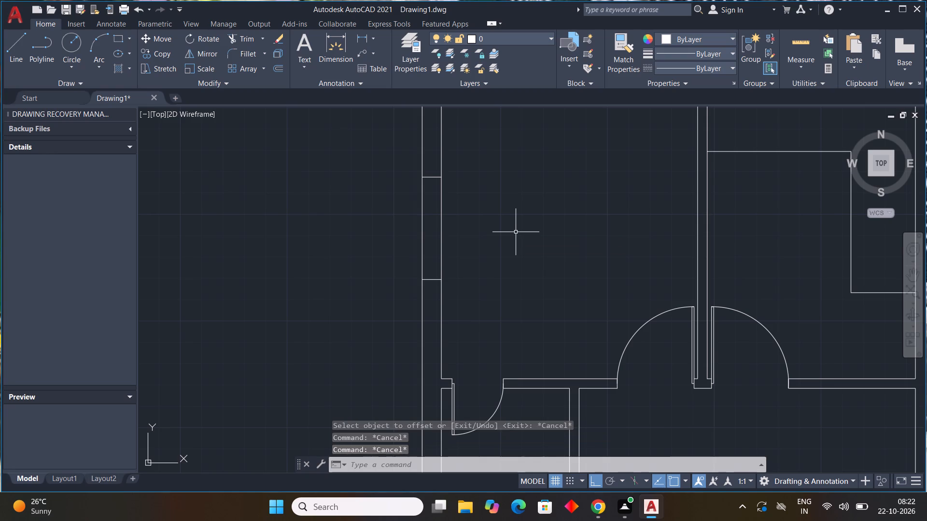
key("Escape")
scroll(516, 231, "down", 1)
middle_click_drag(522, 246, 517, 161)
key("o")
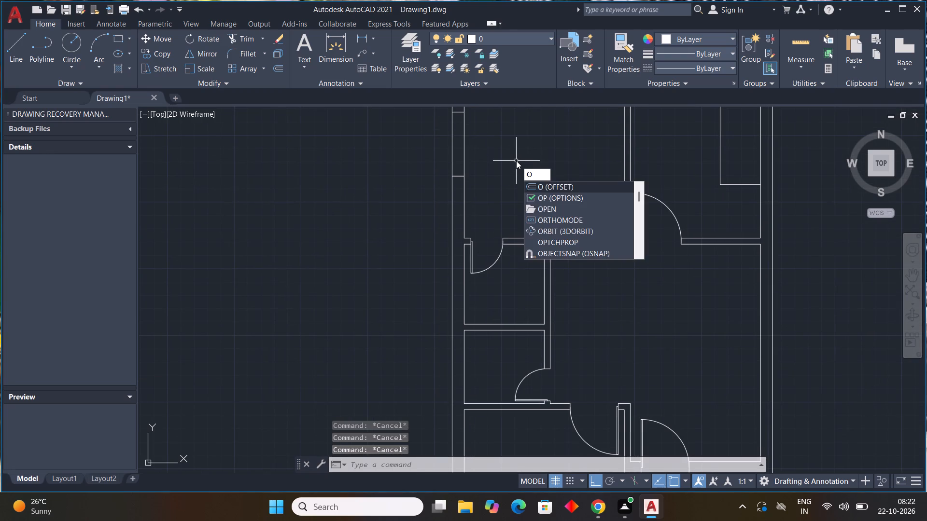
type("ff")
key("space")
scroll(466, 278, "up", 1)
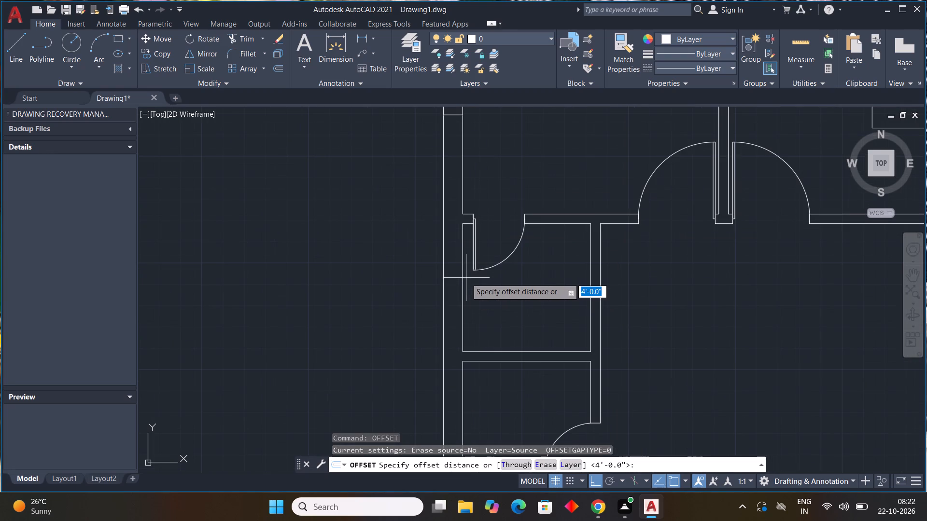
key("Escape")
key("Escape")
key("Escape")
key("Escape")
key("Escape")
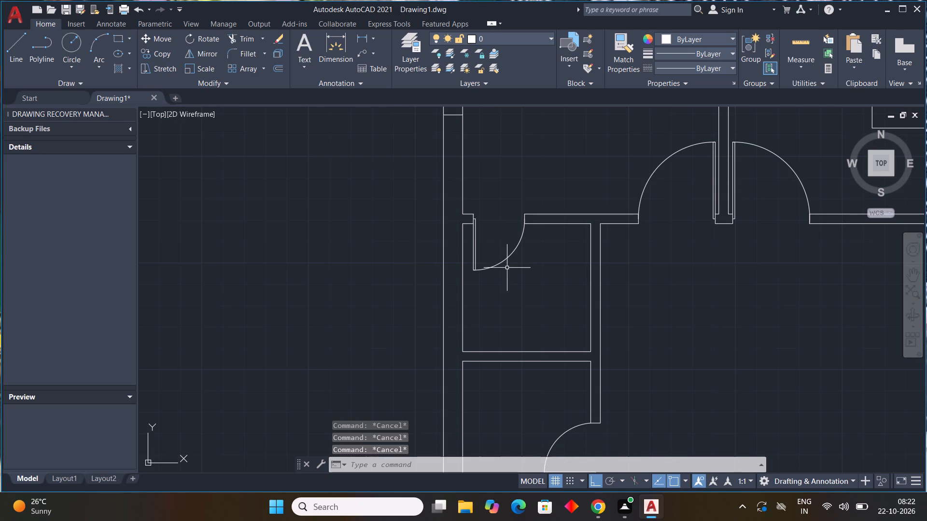
Draw a short horizontal line across the left exterior wall's thickness beside the small room directly below the upper-left room.
key("l")
key("space")
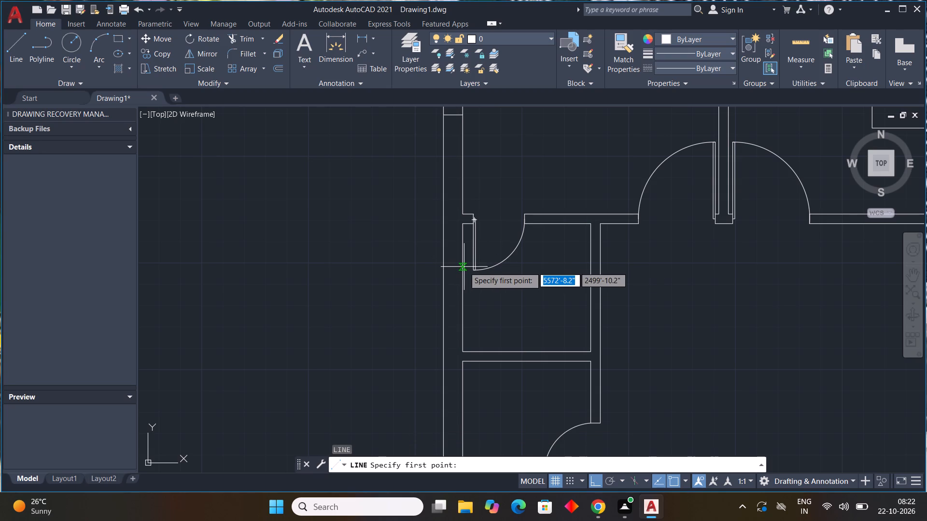
scroll(464, 267, "up", 1)
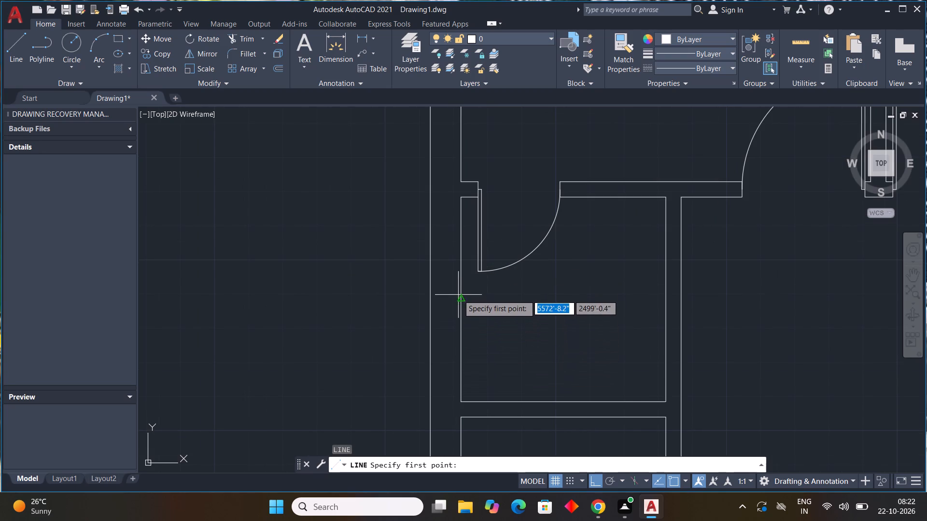
left_click(459, 292)
left_click(432, 289)
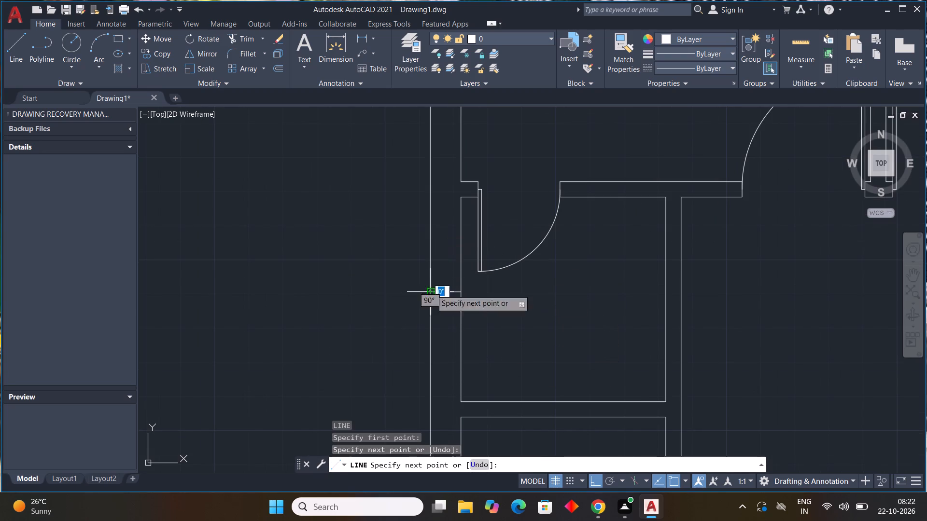
Offset the short line across the small room's exterior wall 2' downward to mark the second edge of its window opening.
key("Escape")
type("off 2'")
key("Return")
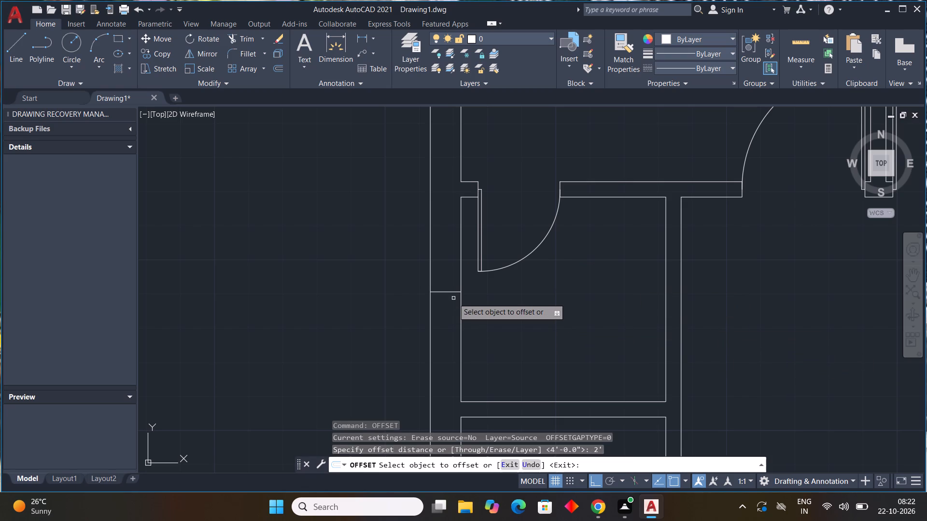
left_click(450, 292)
left_click(450, 329)
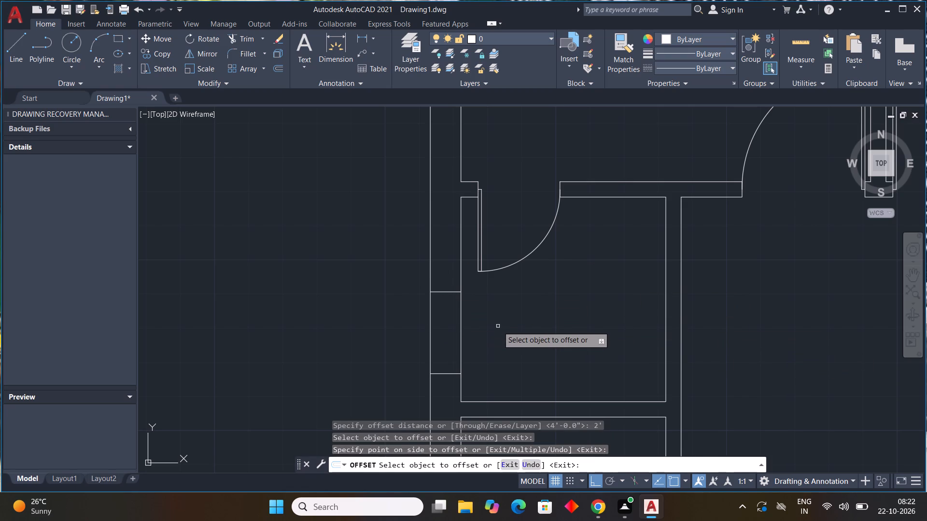
key("Escape")
key("Escape")
key("Escape")
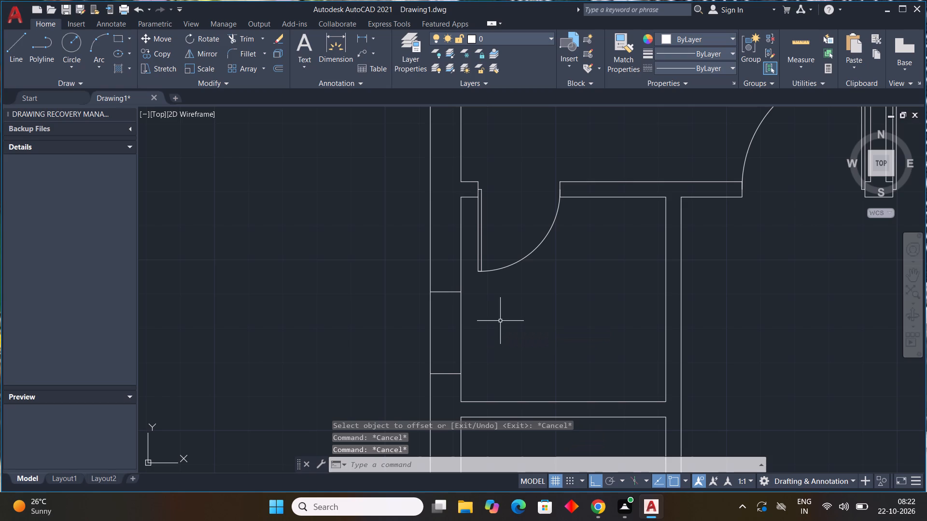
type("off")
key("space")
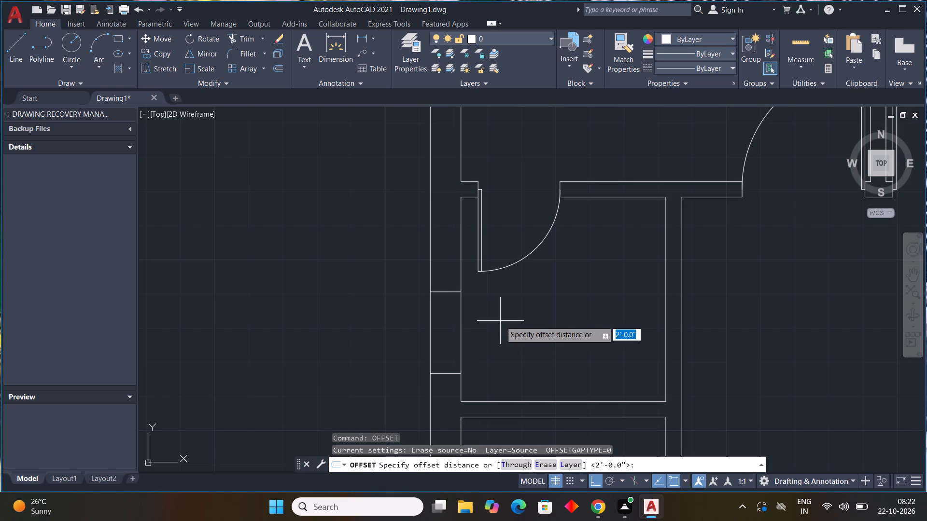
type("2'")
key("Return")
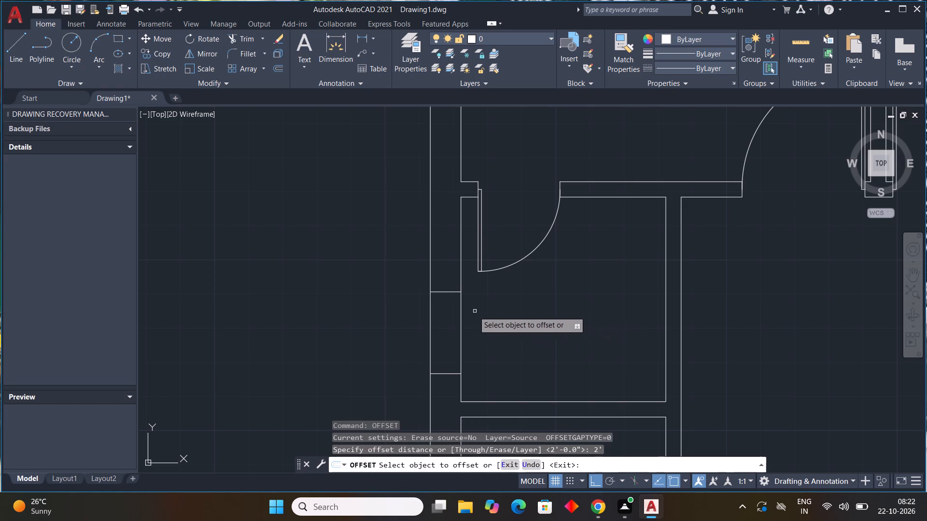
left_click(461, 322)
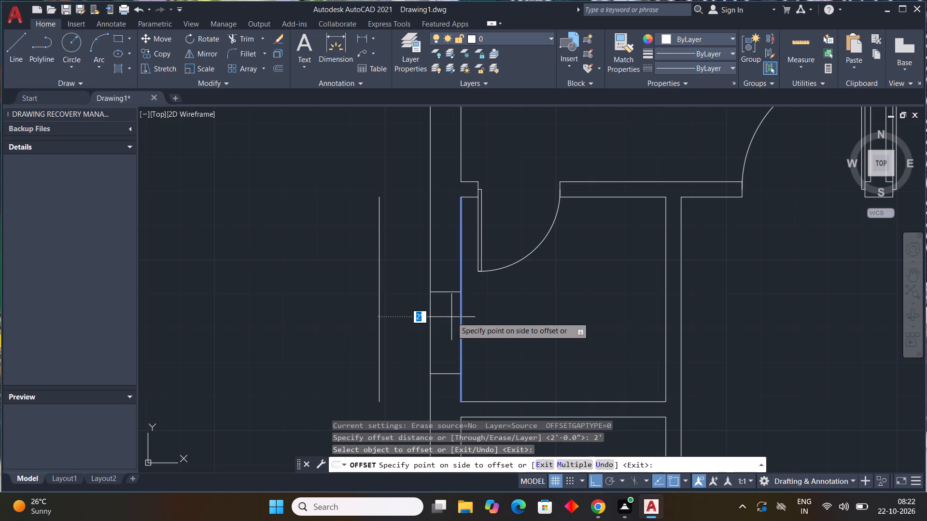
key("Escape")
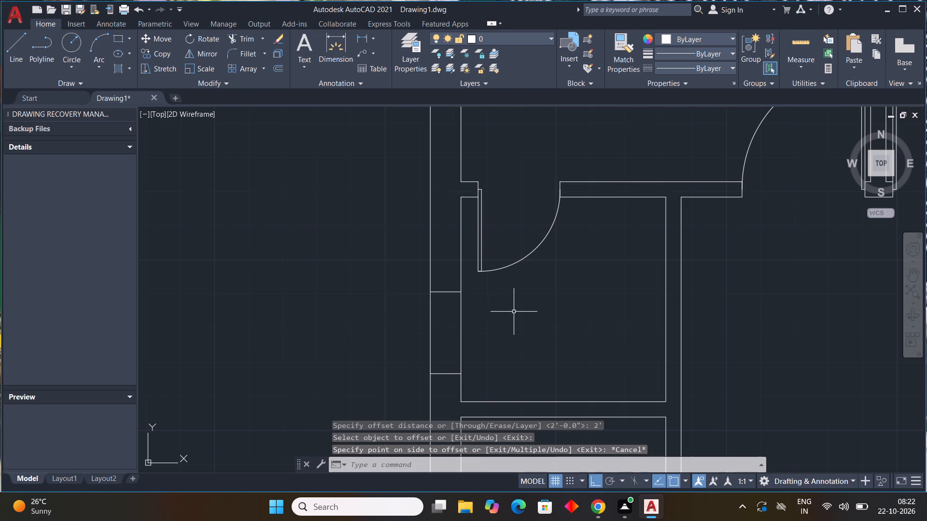
Offset the small room's inner exterior-wall line outward twice at 3" spacing to form two window pane lines.
type("off 3\"")
key("Return")
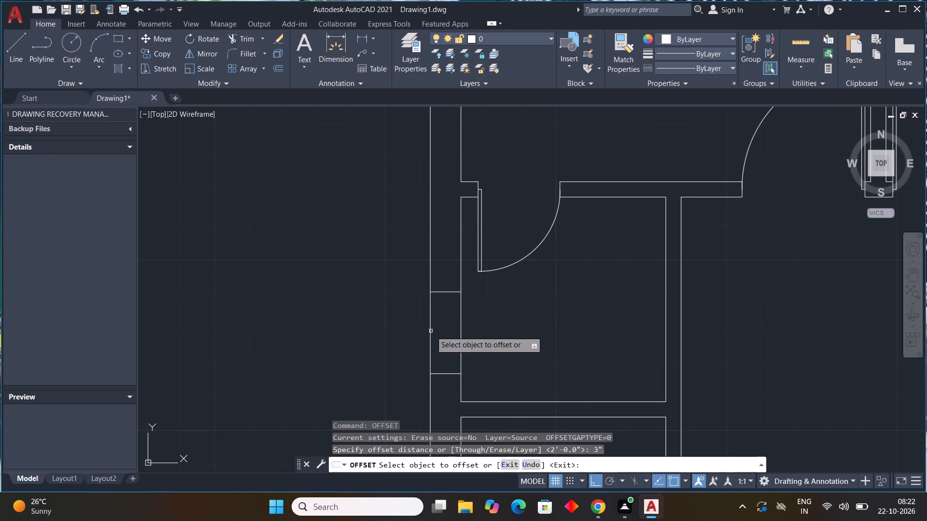
left_click(461, 323)
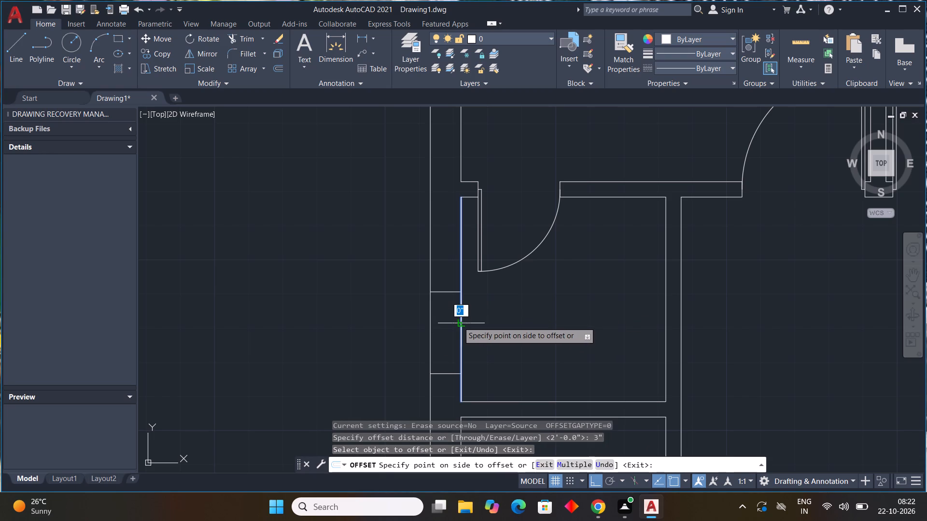
left_click(453, 321)
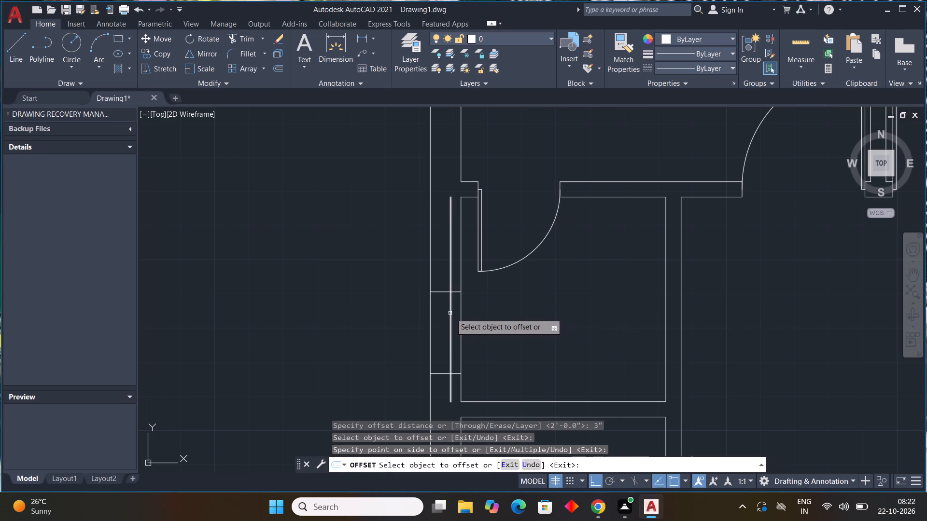
left_click(451, 313)
left_click(444, 313)
key("Escape")
Offset the upper-left room's inner exterior-wall line outward twice at the same 3" spacing to form its window pane lines.
scroll(538, 312, "down", 3)
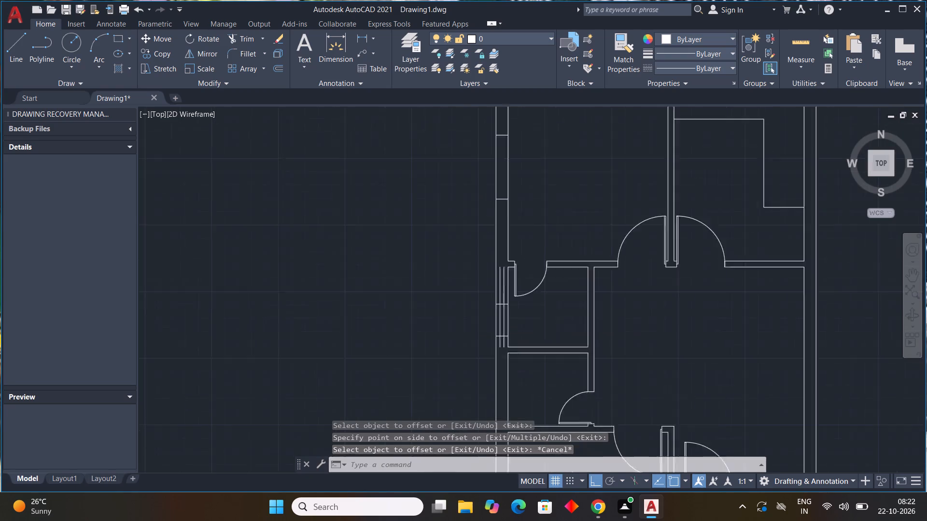
scroll(538, 312, "down", 1)
scroll(534, 255, "up", 4)
key("space")
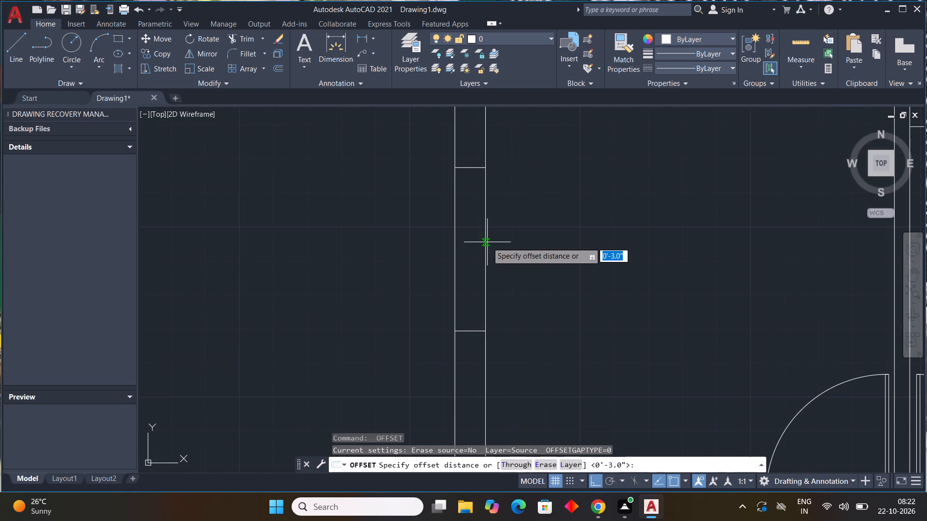
key("space")
left_click(484, 244)
left_click(466, 247)
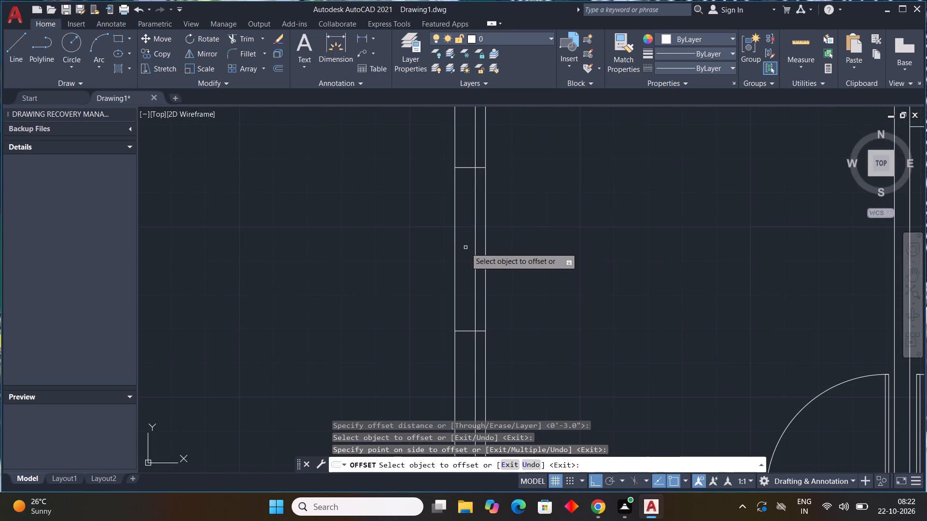
left_click(474, 245)
left_click(465, 247)
scroll(552, 257, "down", 2)
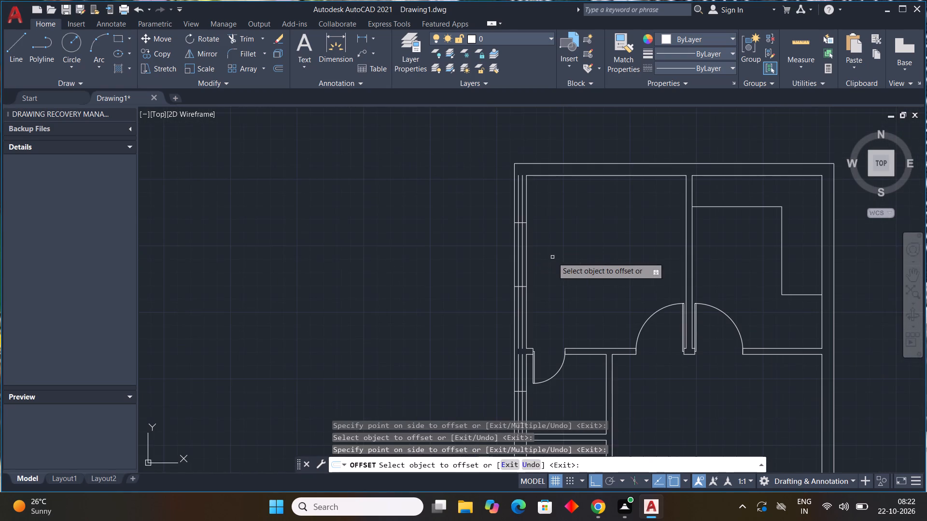
key("Escape")
key("Escape")
key("Escape")
key("Escape")
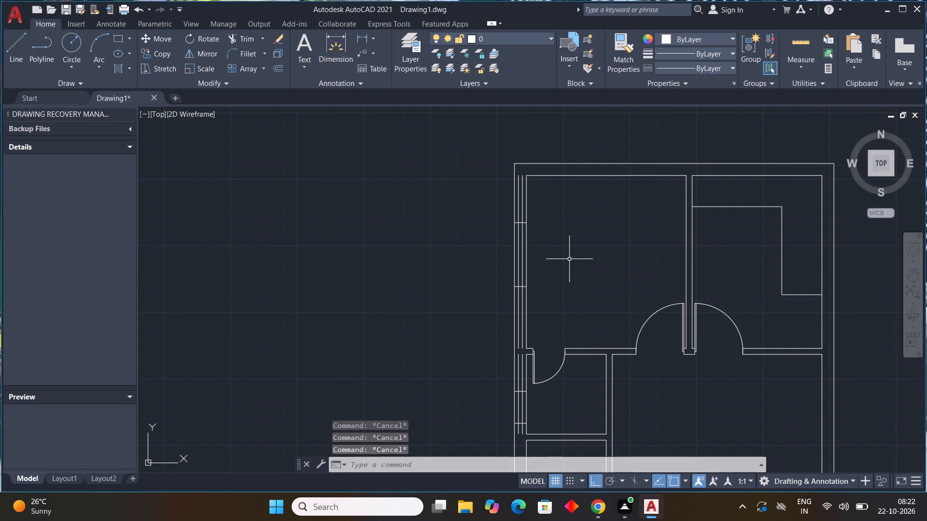
Trim the two pane lines above the small room's window opening.
type("tr")
key("space")
scroll(524, 386, "up", 4)
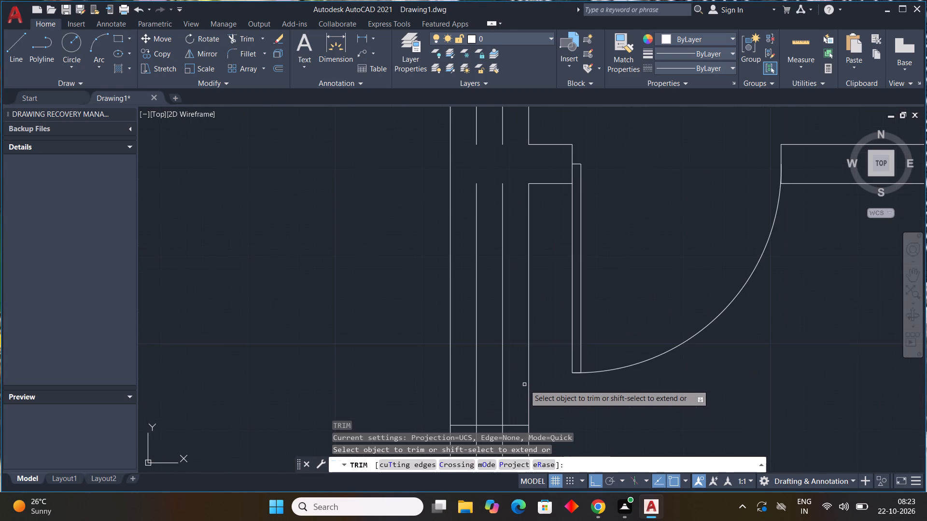
left_click_drag(522, 382, 491, 370)
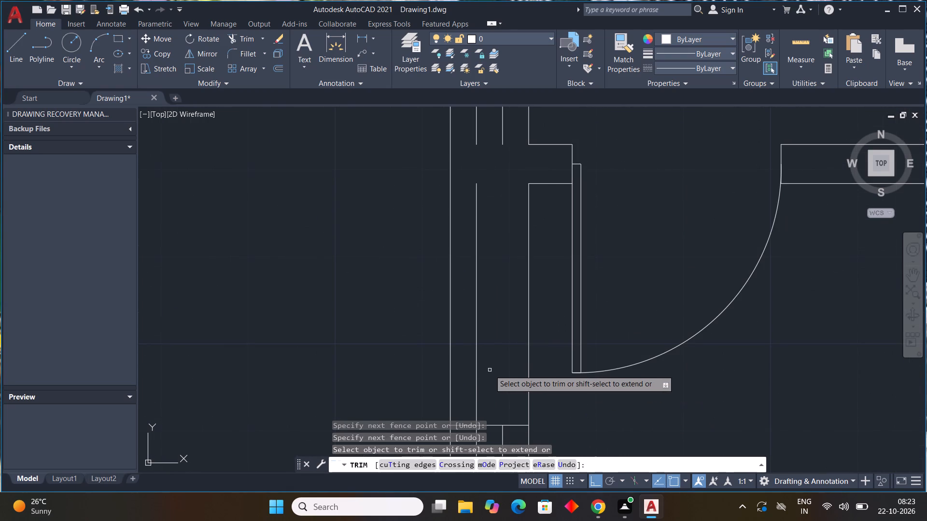
left_click(477, 375)
Trim the pane lines extending below and above the upper-left room's window opening.
scroll(485, 370, "down", 2)
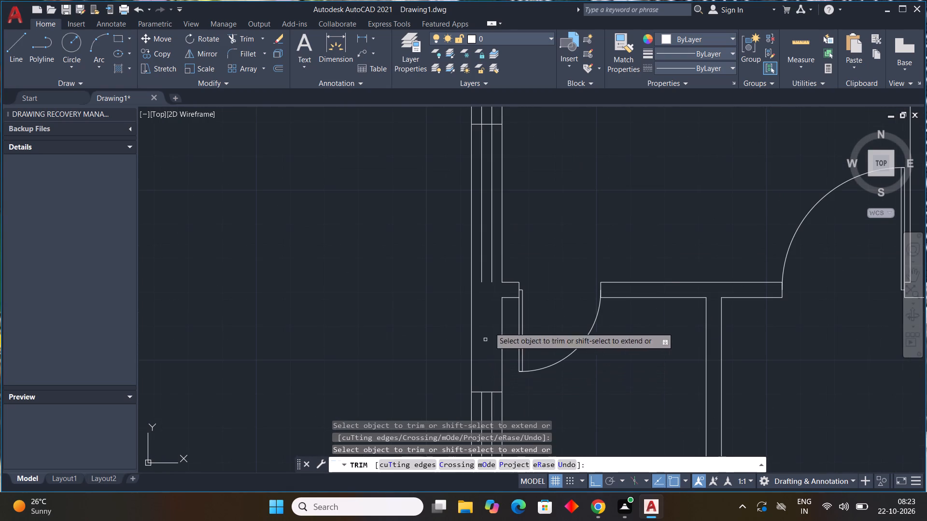
left_click(492, 261)
left_click(481, 254)
scroll(565, 219, "down", 1)
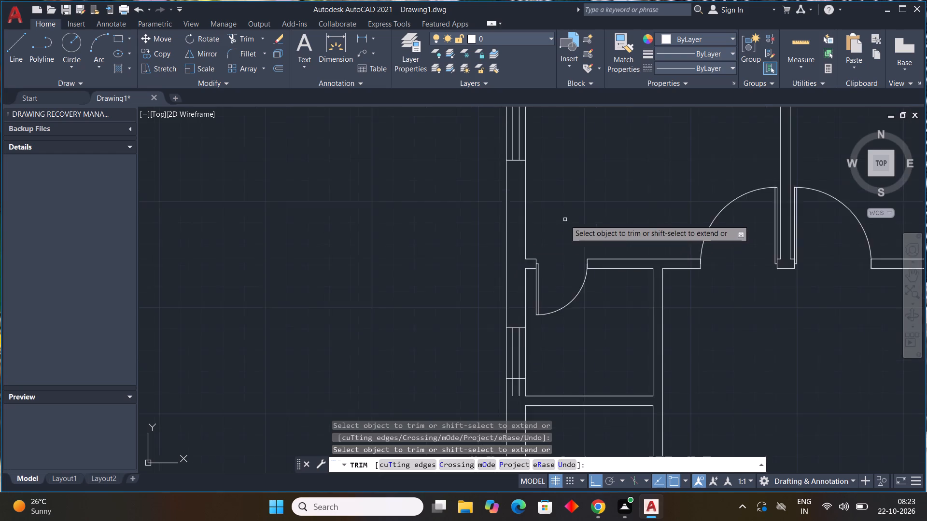
middle_click_drag(565, 219, 569, 337)
scroll(565, 219, "down", 1)
scroll(544, 217, "up", 2)
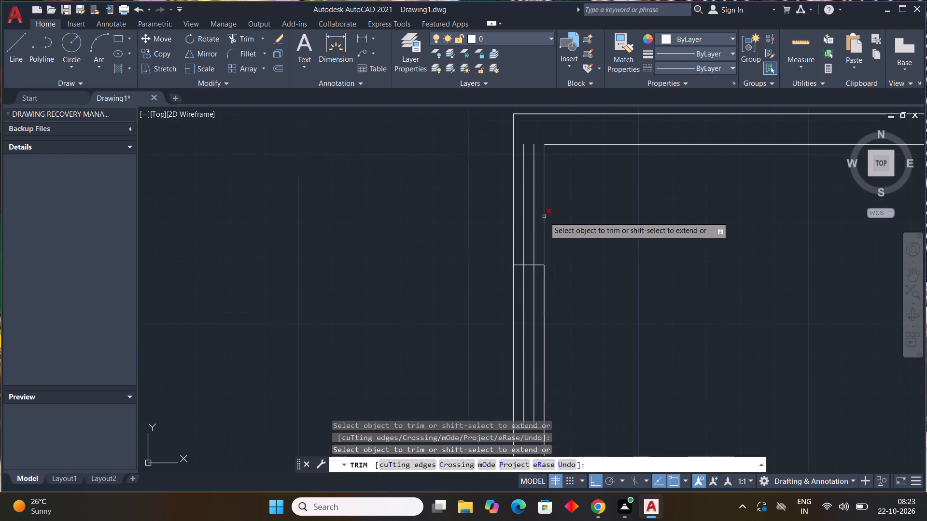
left_click(534, 235)
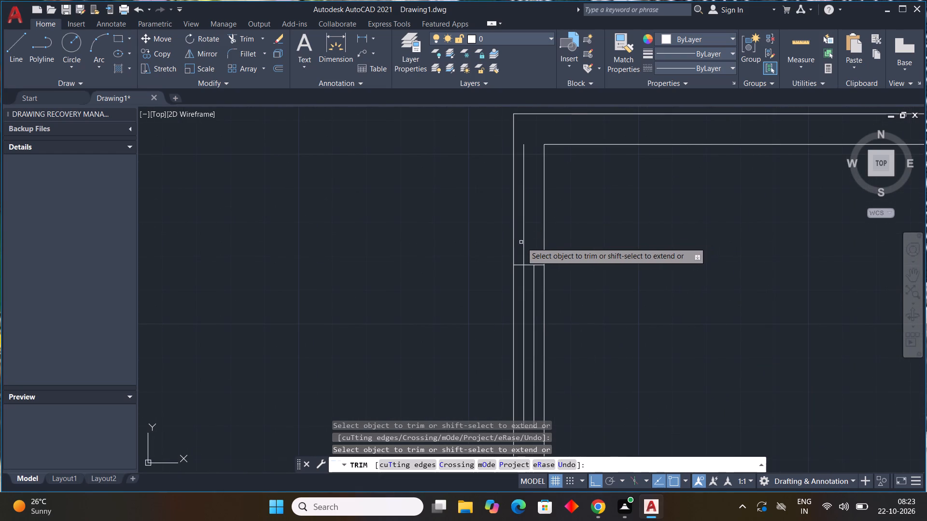
left_click(523, 242)
Trim the two pane lines extending below the small room's window opening.
scroll(553, 233, "down", 4)
middle_click_drag(579, 258, 578, 256)
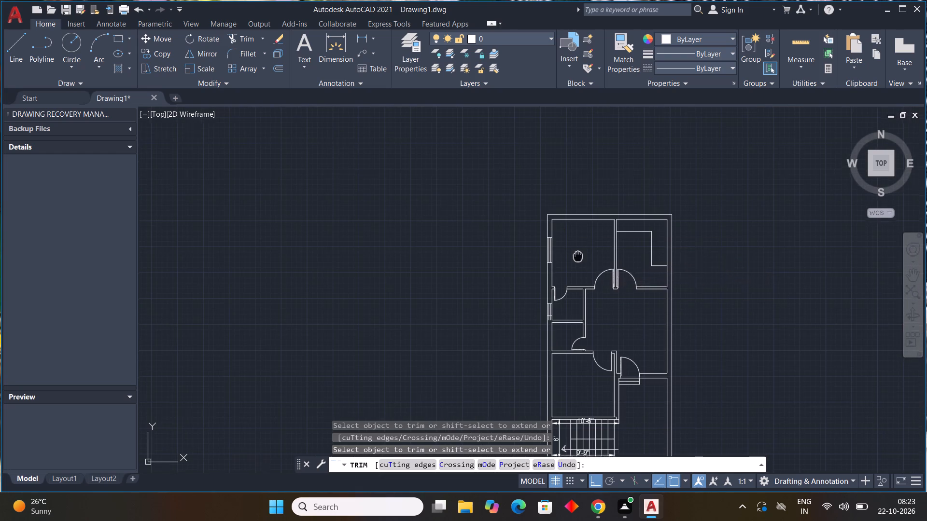
middle_click_drag(578, 256, 520, 172)
scroll(491, 246, "up", 6)
scroll(490, 177, "down", 2)
middle_click_drag(490, 177, 486, 335)
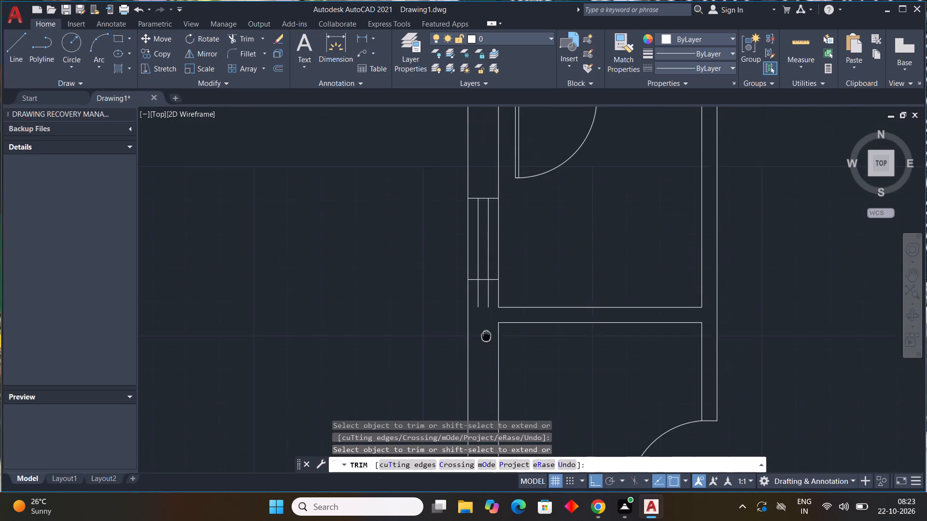
middle_click_drag(486, 335, 486, 328)
left_click_drag(488, 290, 475, 295)
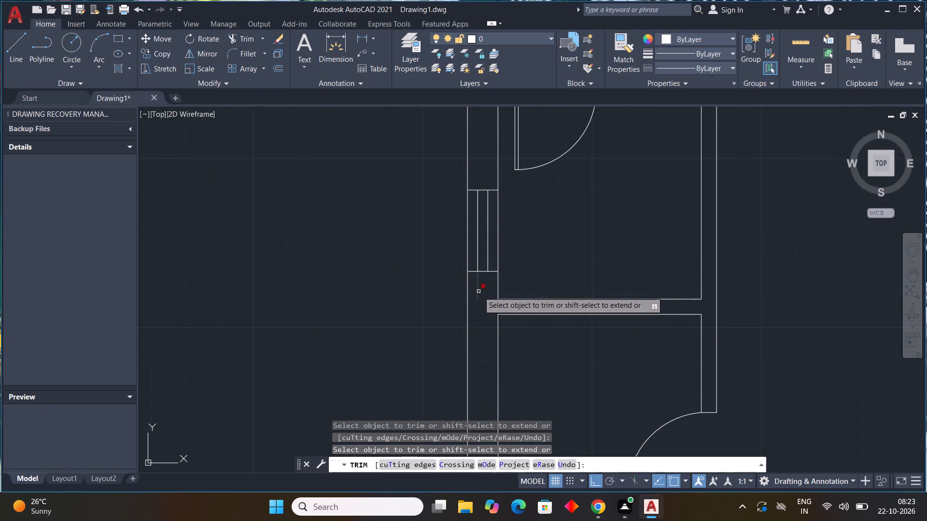
left_click(479, 291)
left_click(477, 291)
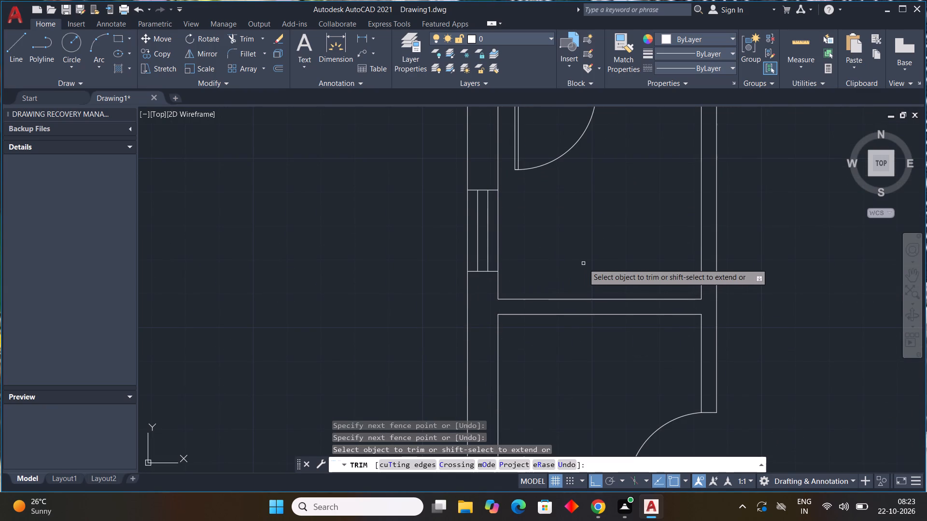
key("Escape")
key("Escape")
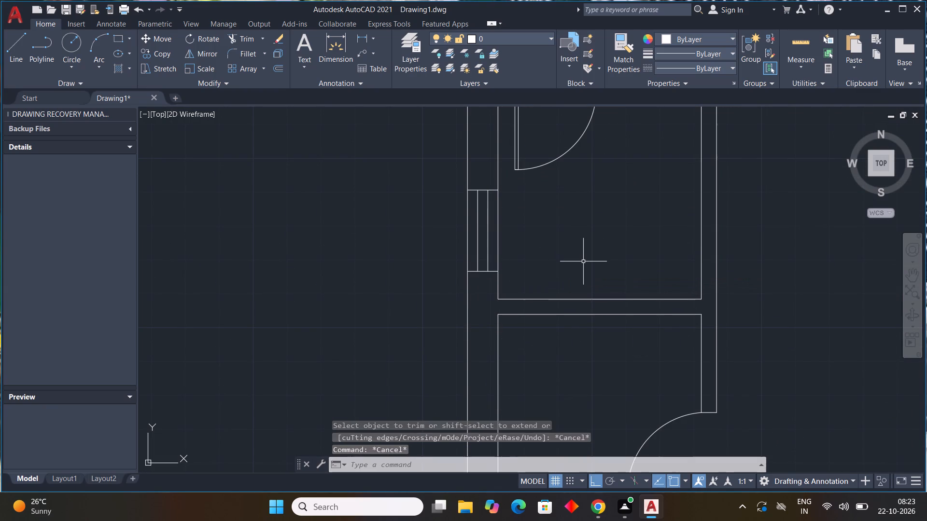
key("Escape")
key("Escape")
key("Escape")
key("Escape")
key("Escape")
key("Escape")
key("Escape")
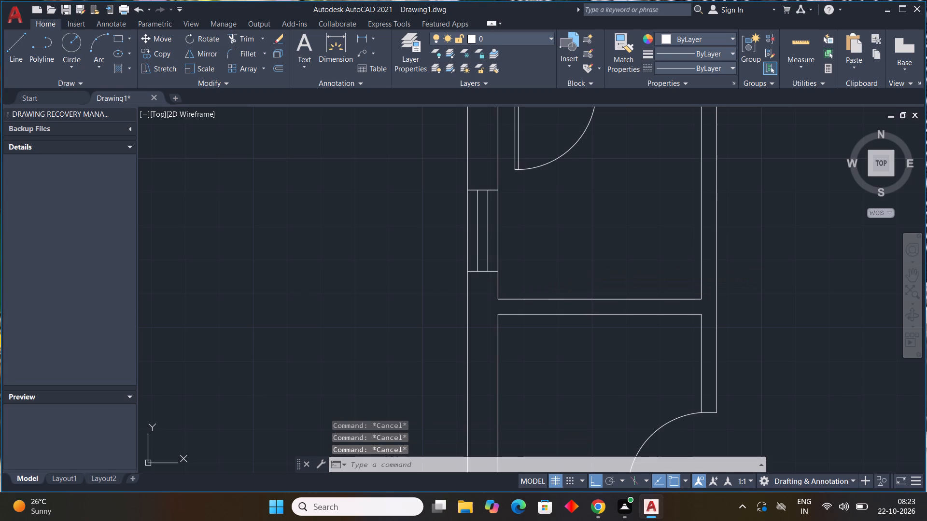
Copy the upper-left room's complete window onto the opposite exterior wall, with its lower end where the L-shaped counter line meets the wall.
scroll(583, 261, "down", 4)
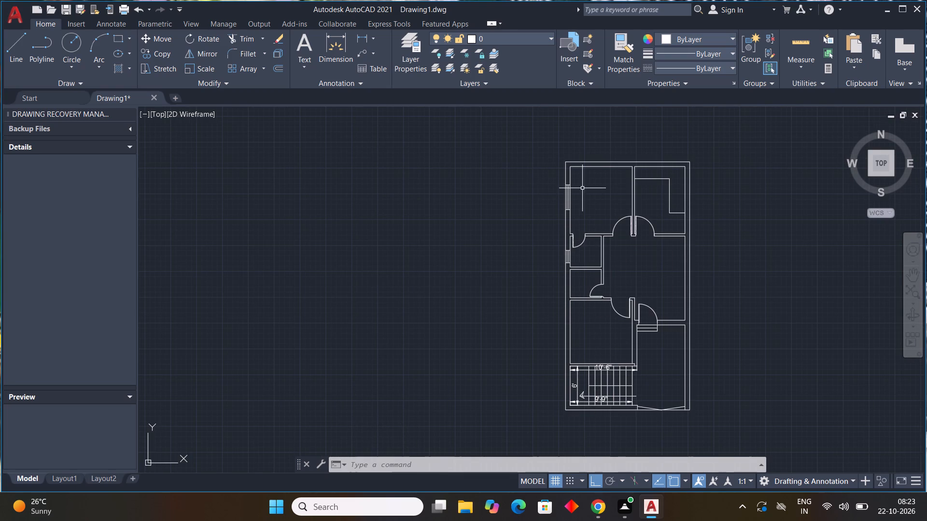
scroll(582, 188, "up", 4)
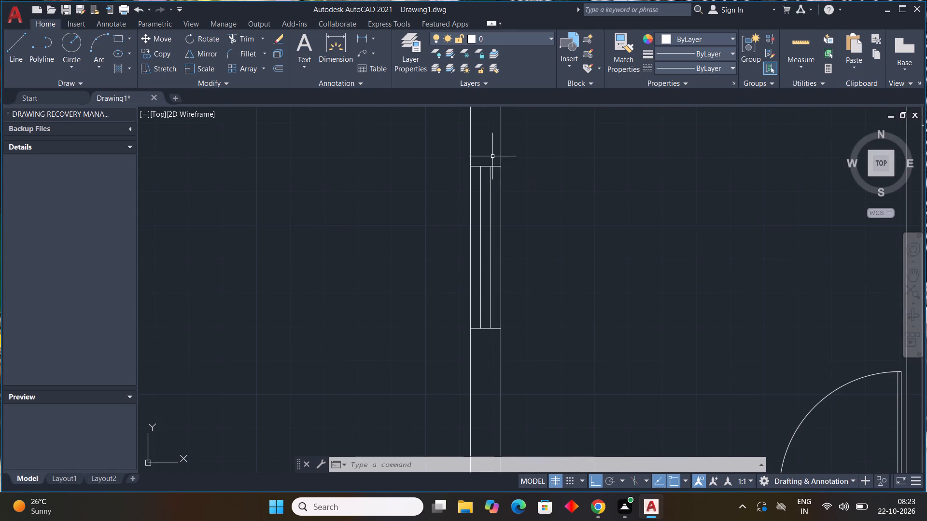
left_click(494, 155)
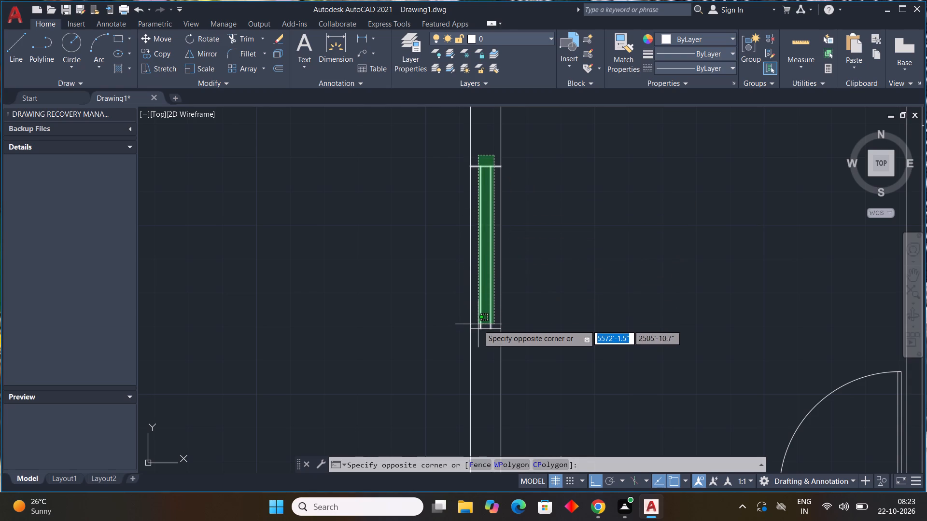
left_click(478, 340)
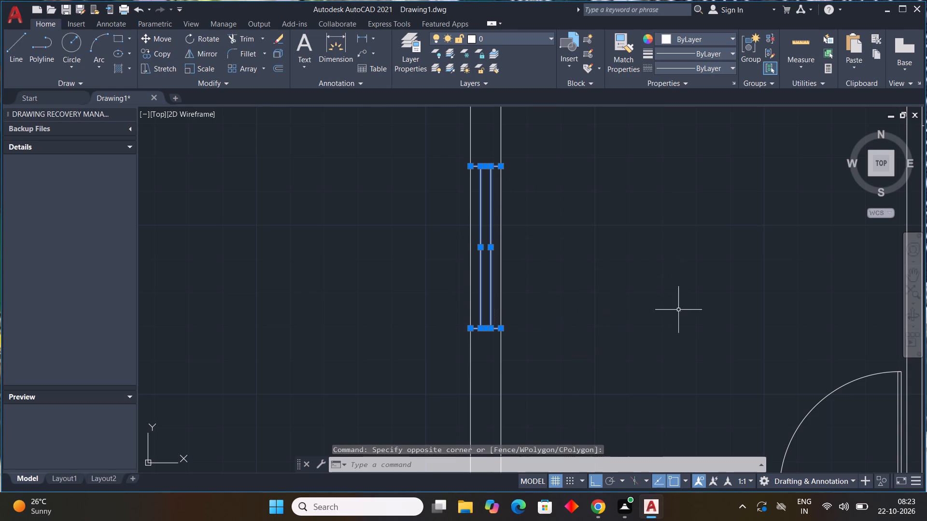
key("c")
key("o")
key("space")
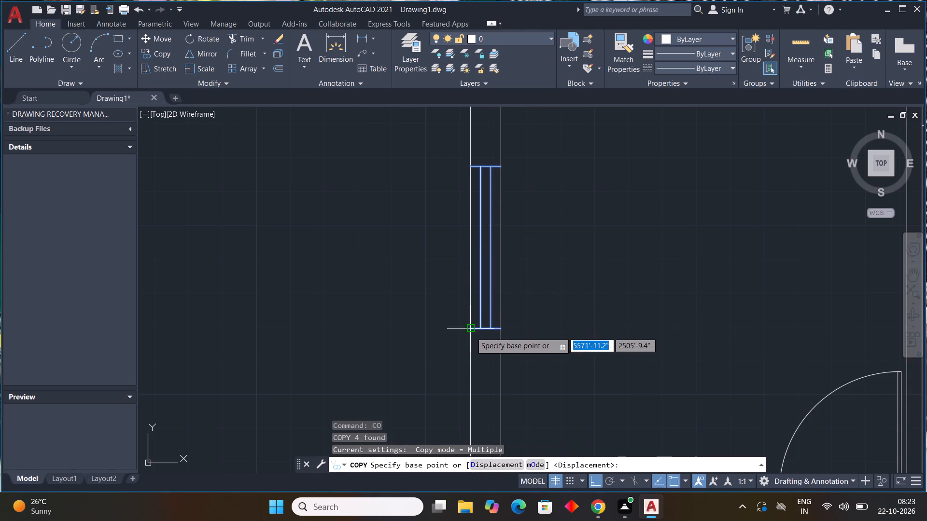
left_click(471, 332)
scroll(628, 310, "down", 3)
middle_click_drag(637, 312, 434, 244)
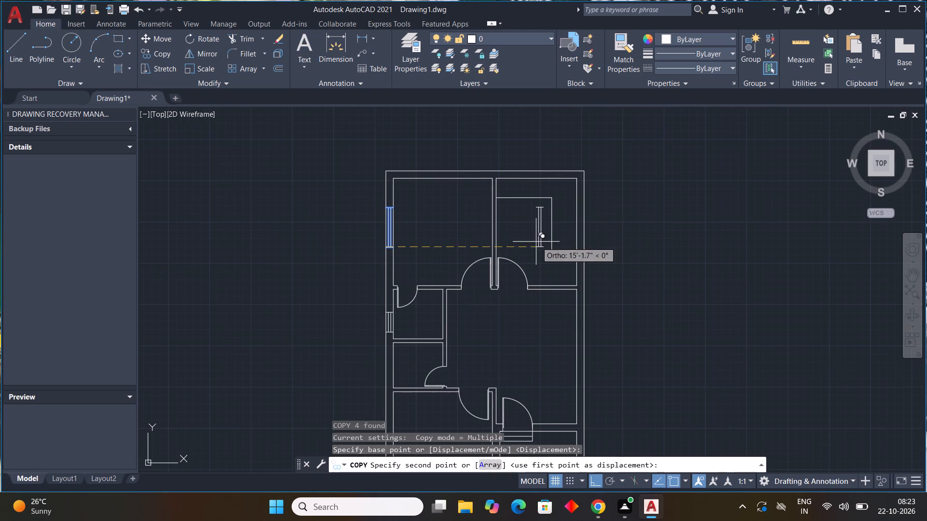
scroll(556, 253, "up", 1)
left_click(591, 250)
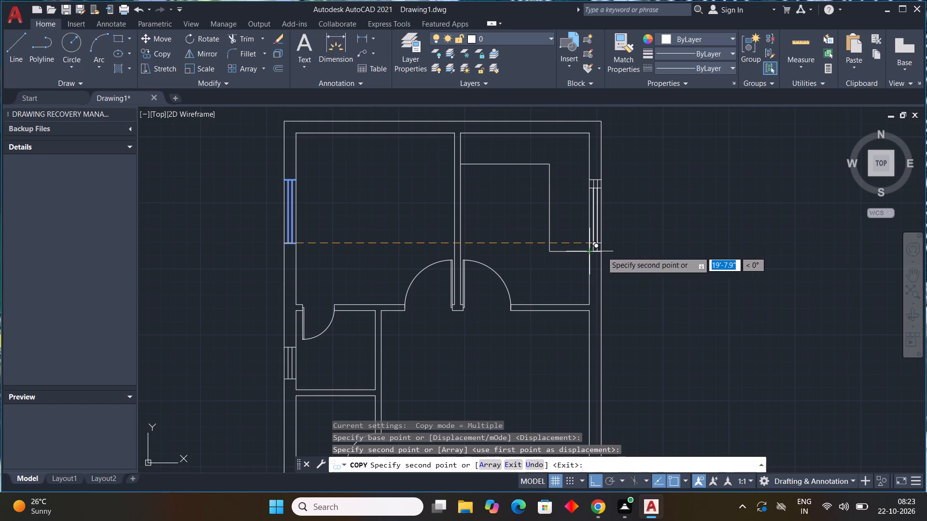
scroll(693, 288, "down", 2)
middle_click_drag(674, 310, 626, 211)
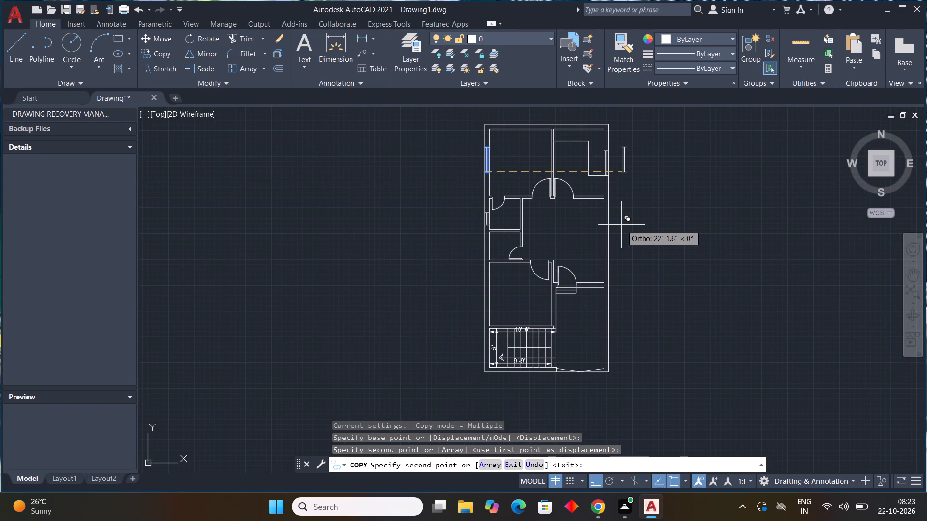
With Ortho off, copy the window onto the exterior wall of the large central hall, roughly midway along it.
key("F8")
scroll(488, 250, "up", 3)
scroll(511, 292, "down", 2)
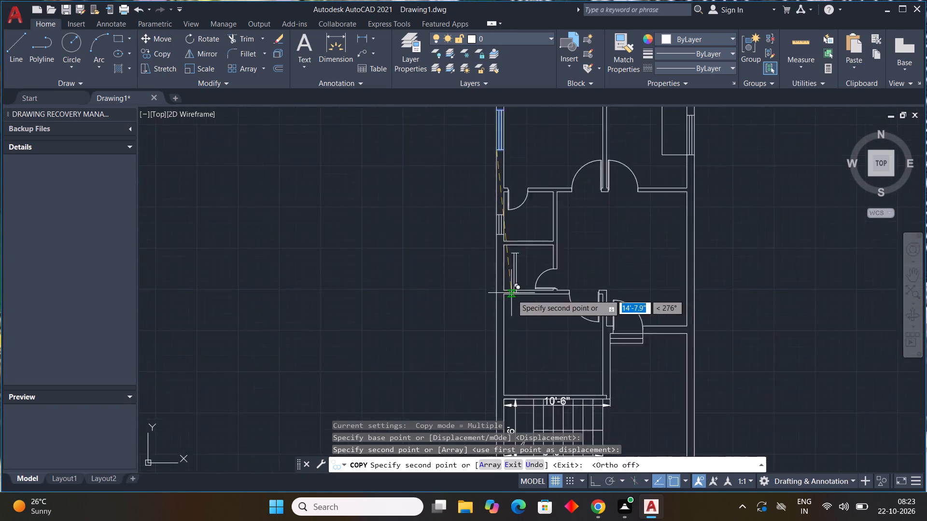
scroll(512, 294, "down", 1)
scroll(623, 285, "up", 4)
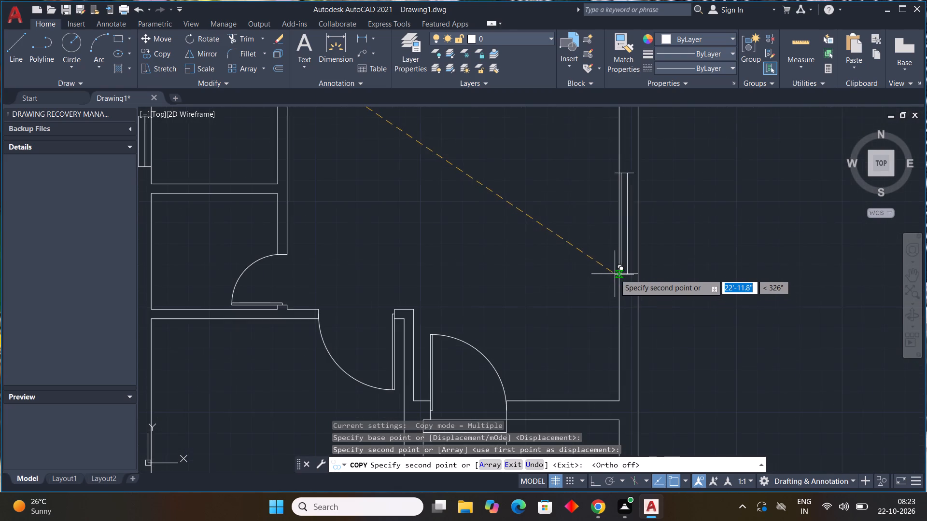
left_click(622, 273)
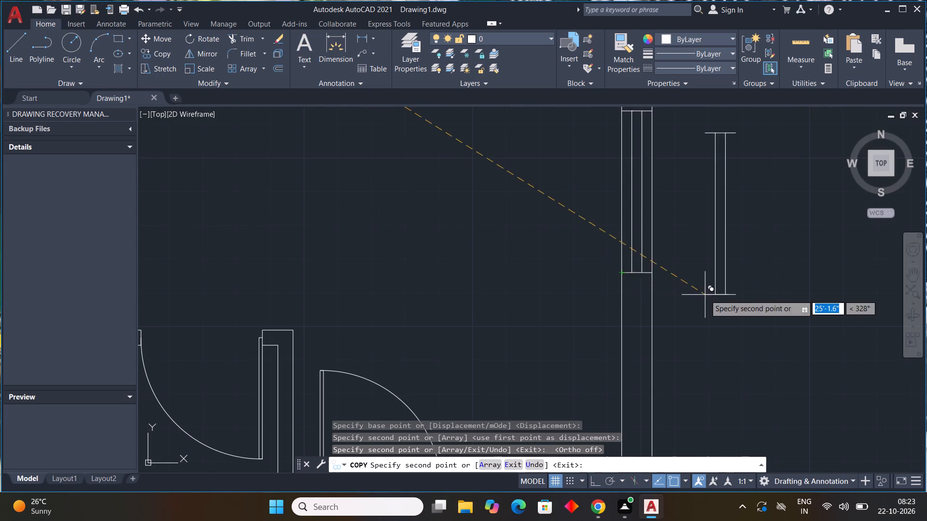
Copy the window onto the exterior wall of the room directly above the staircase, near the middle of that wall.
scroll(706, 297, "down", 3)
middle_click_drag(724, 333, 702, 228)
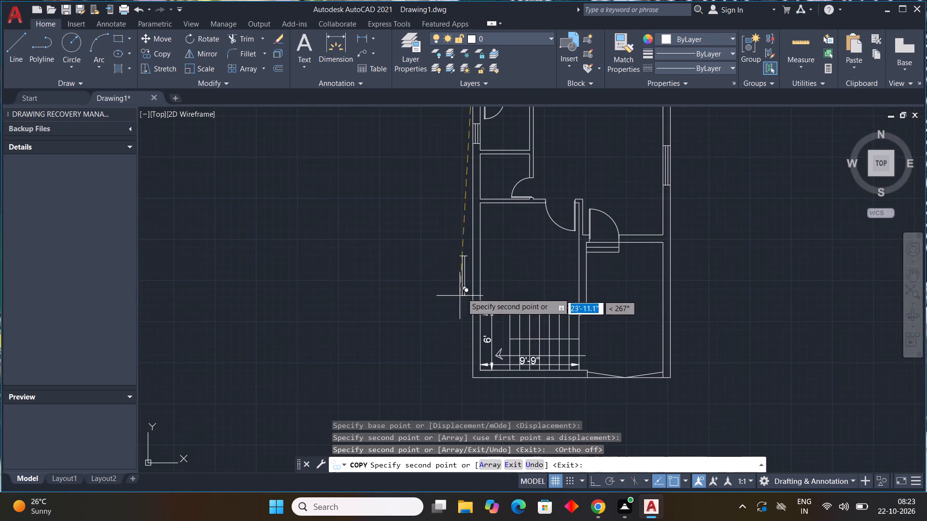
scroll(463, 291, "up", 2)
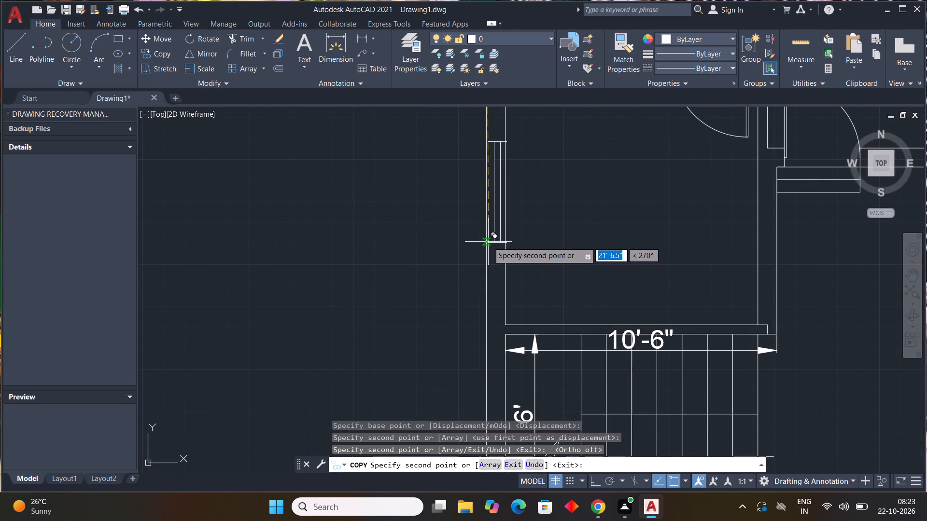
middle_click_drag(489, 241, 488, 291)
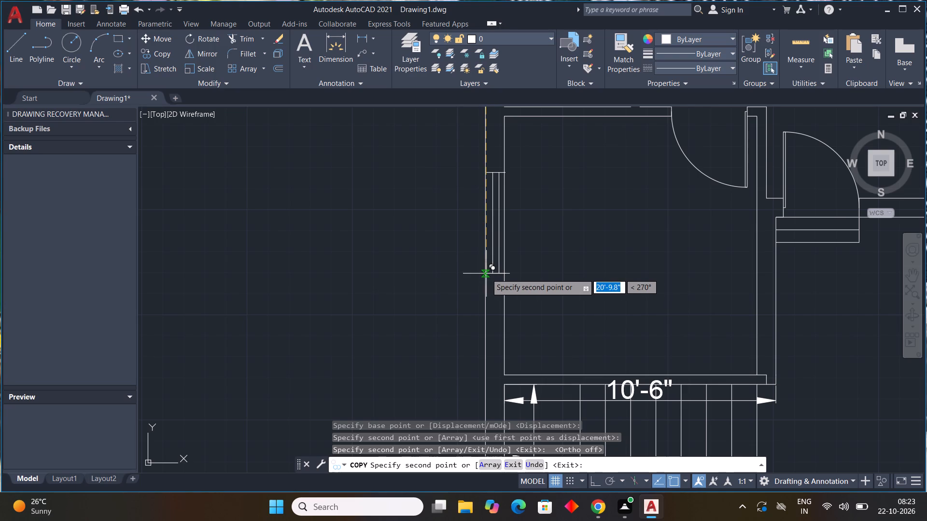
left_click(486, 274)
Copy the window onto the exterior wall beside the staircase's 6' dimension and finish the Copy command.
scroll(594, 307, "down", 3)
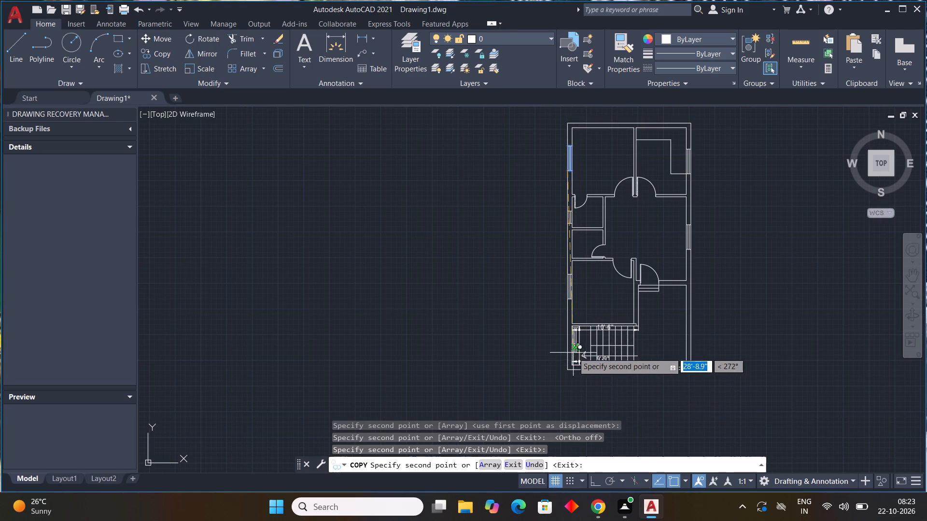
scroll(572, 352, "up", 6)
middle_click_drag(558, 363, 531, 364)
scroll(549, 373, "down", 2)
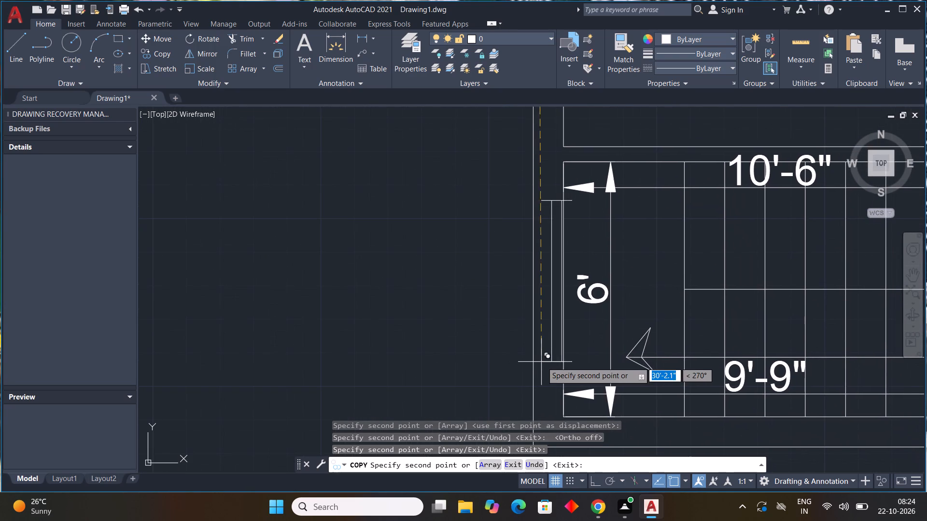
left_click(533, 358)
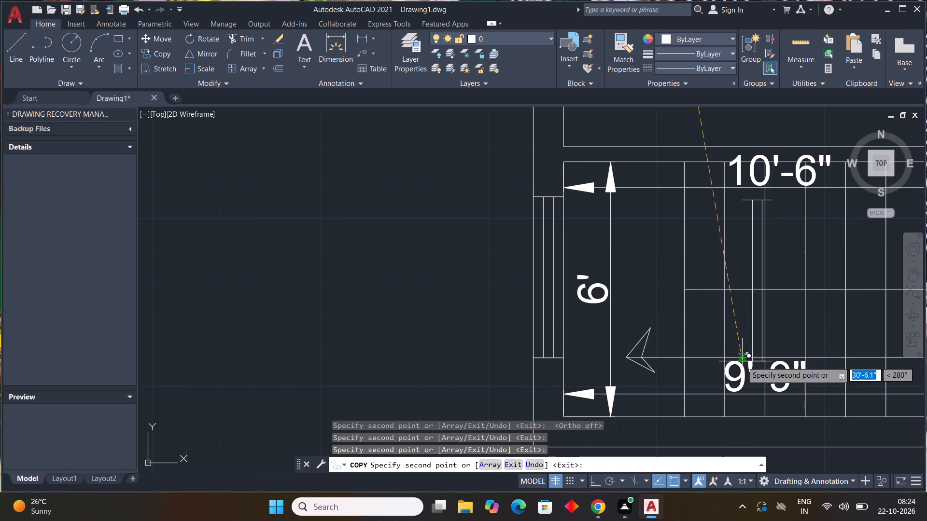
scroll(675, 333, "down", 3)
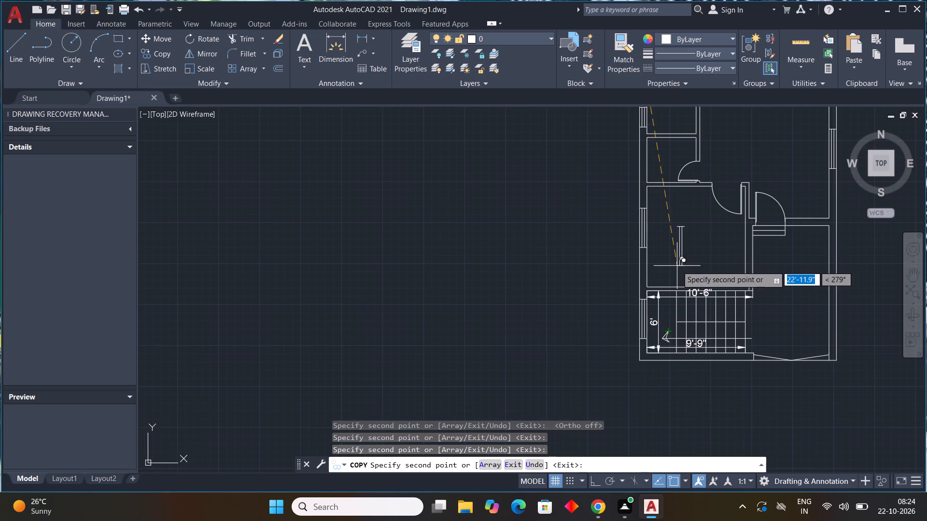
middle_click_drag(677, 266, 511, 360)
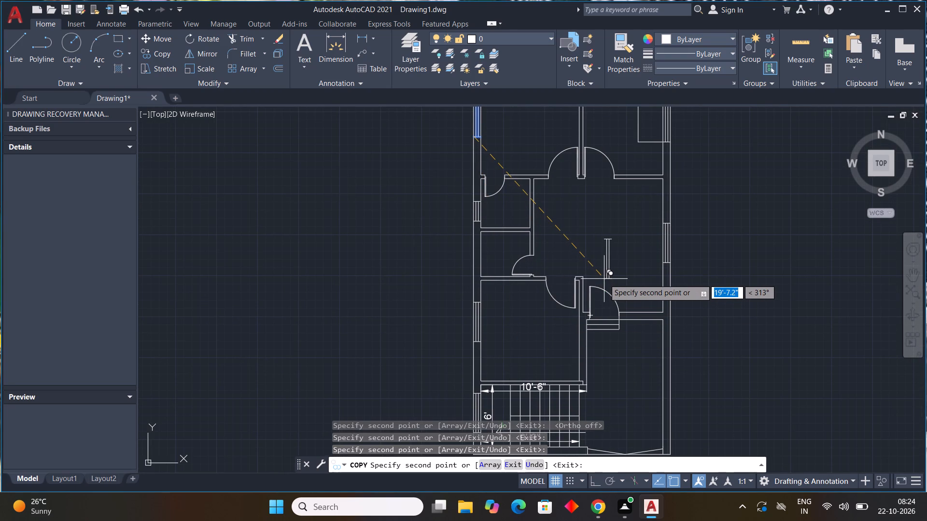
key("Escape")
key("Escape")
key("Escape")
key("Escape")
key("Escape")
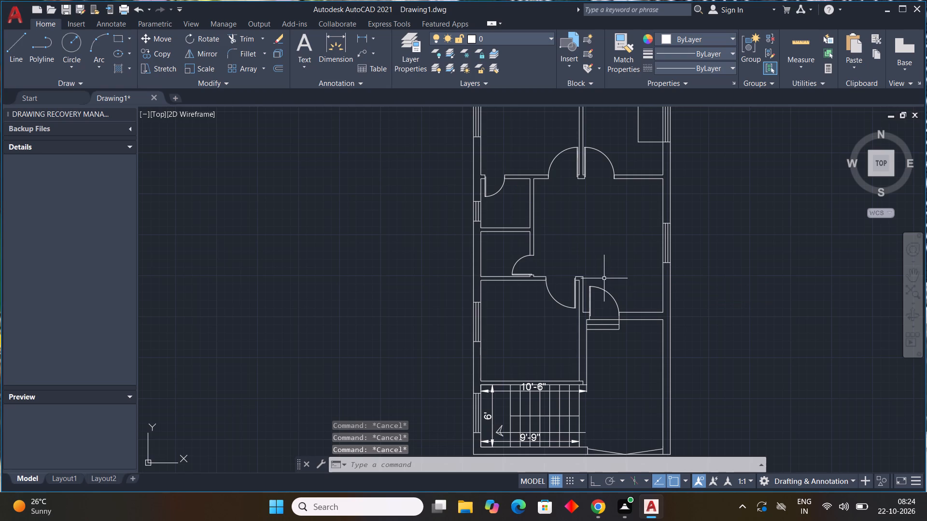
key("Escape")
key("Escape")
key("Escape")
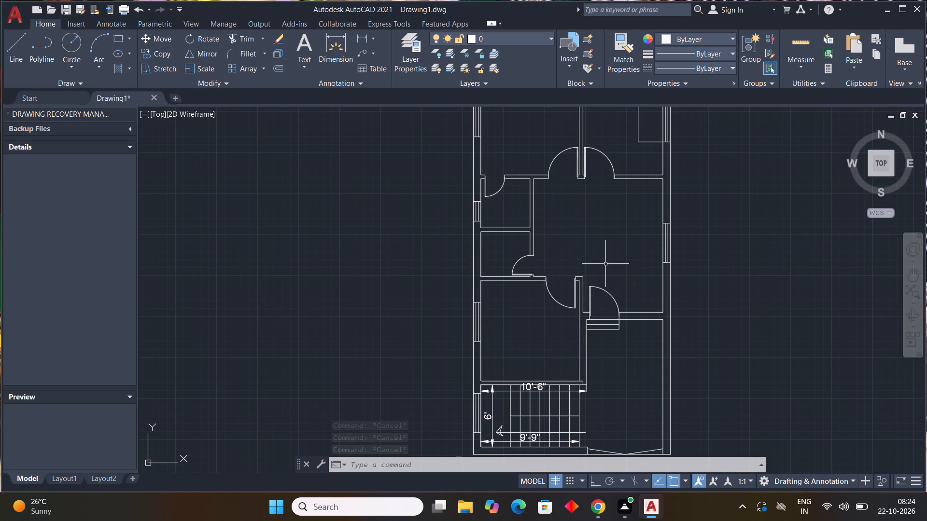
Insert the Car - sedan side block from DesignCenter's Landscaping.dwg at scale 1 in the empty space east of the plan.
key("ctrl+2")
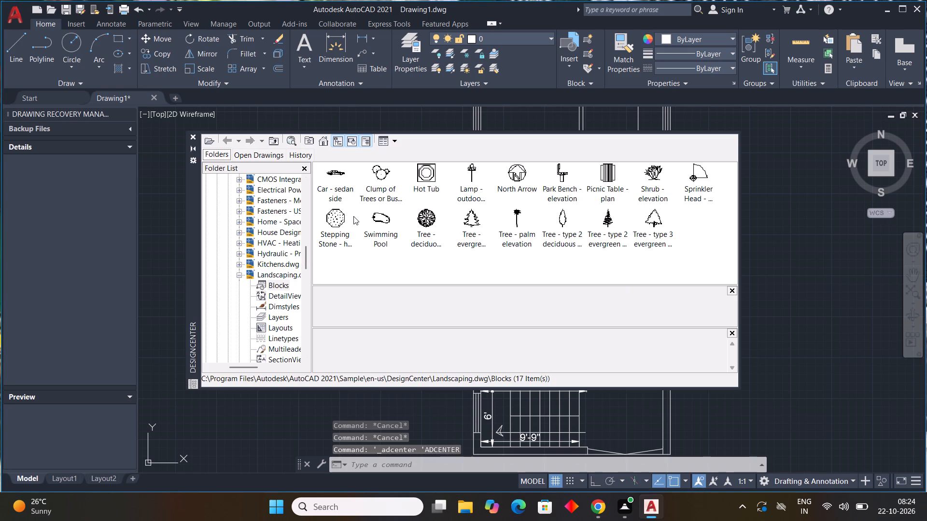
double_click(335, 171)
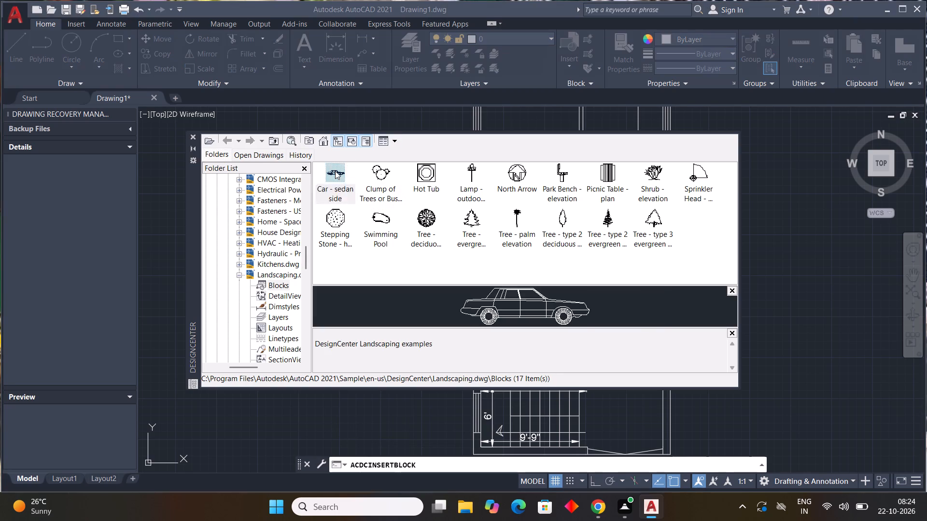
left_click(539, 326)
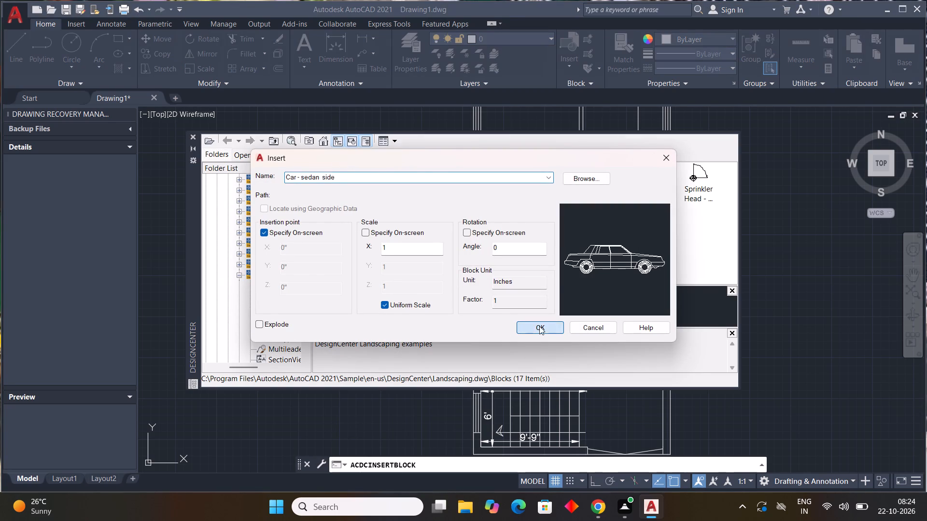
left_click(896, 291)
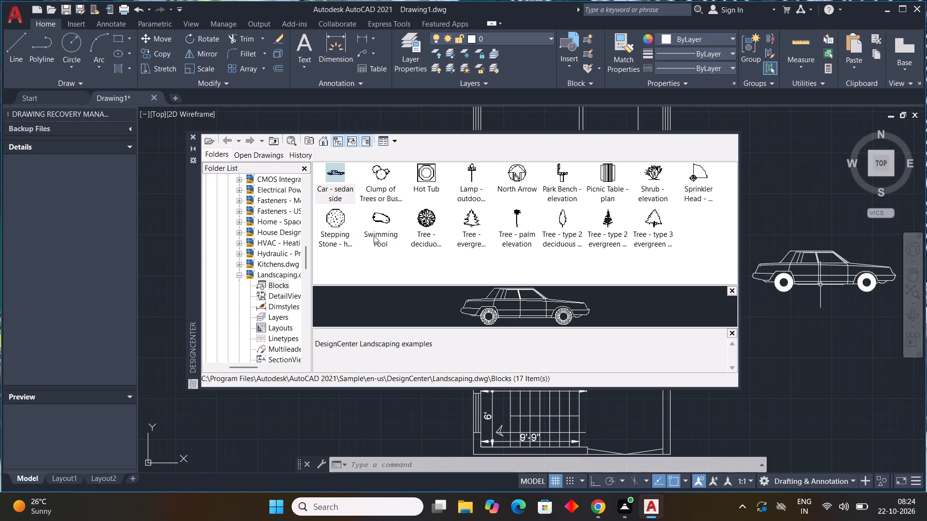
Insert the Bed - Queen block from Home - Space Planner.dwg at scale 1 in the empty space below the car.
left_click(274, 219)
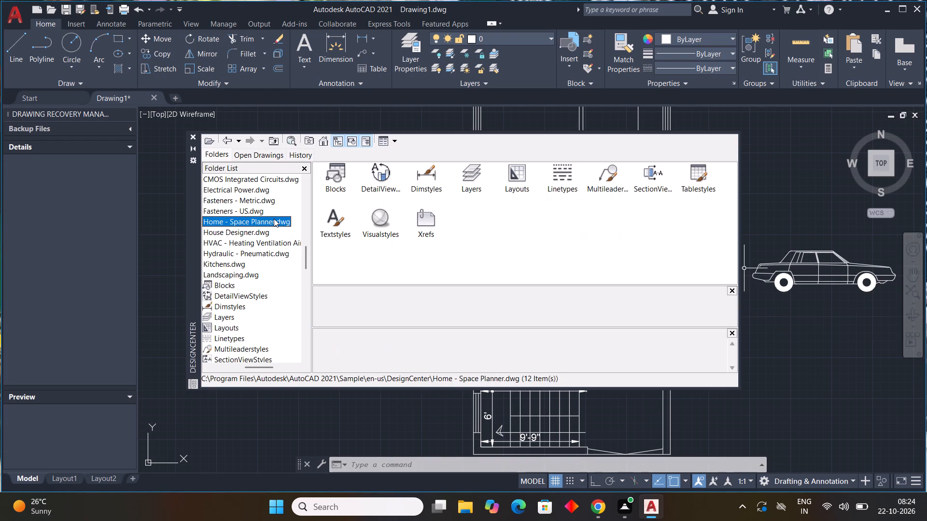
double_click(337, 173)
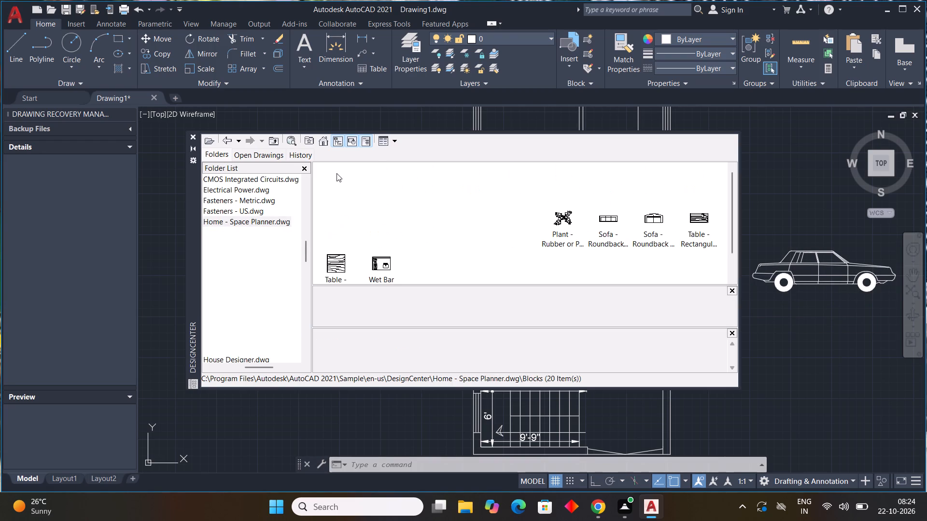
double_click(339, 179)
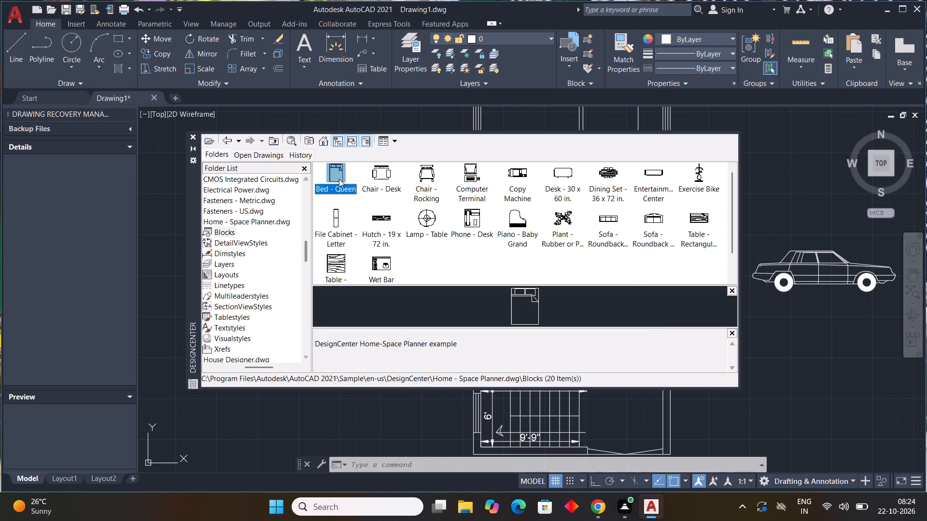
left_click(551, 321)
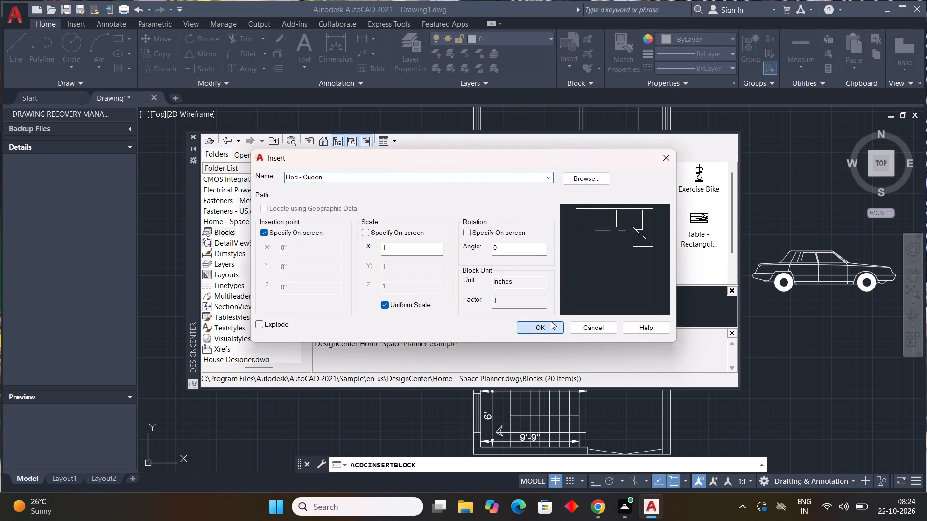
left_click(779, 344)
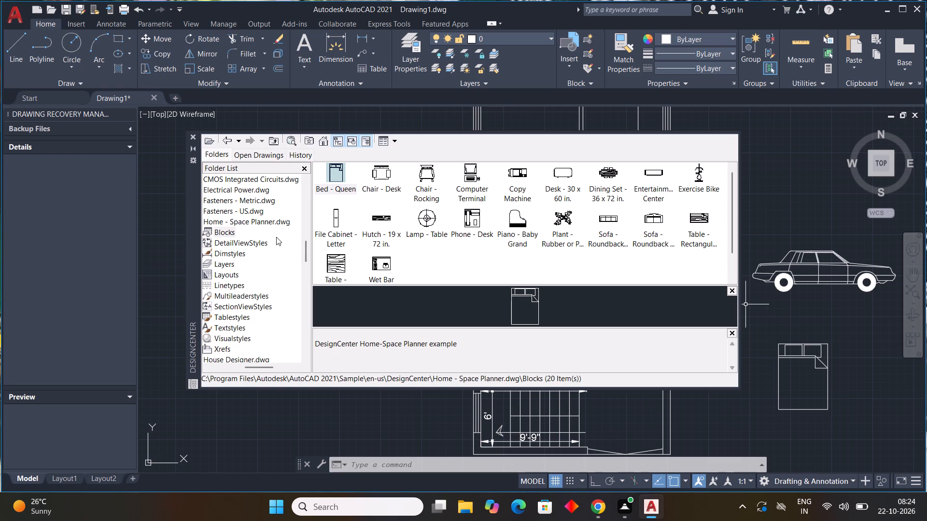
Insert the Toilet - top block from House Designer.dwg at scale 1 in the empty space above the car.
scroll(276, 237, "down", 2)
scroll(275, 236, "up", 1)
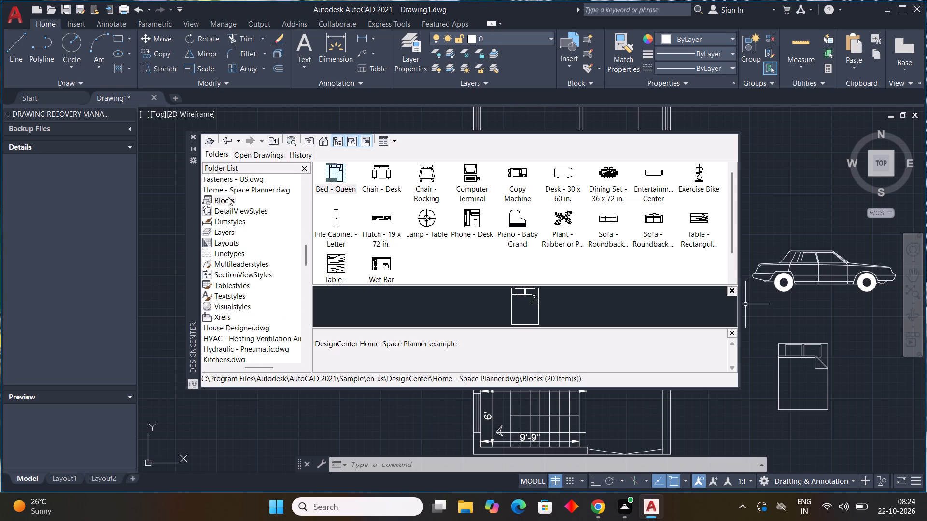
left_click(214, 326)
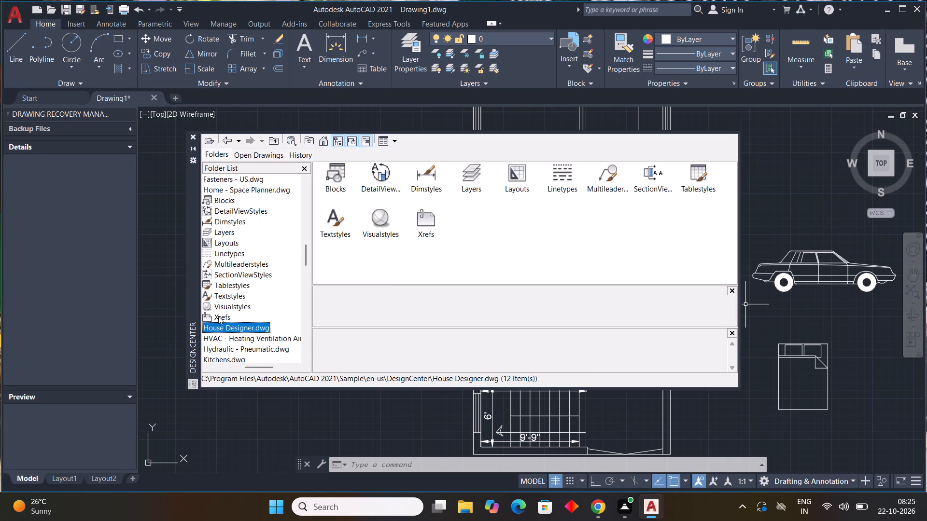
double_click(341, 171)
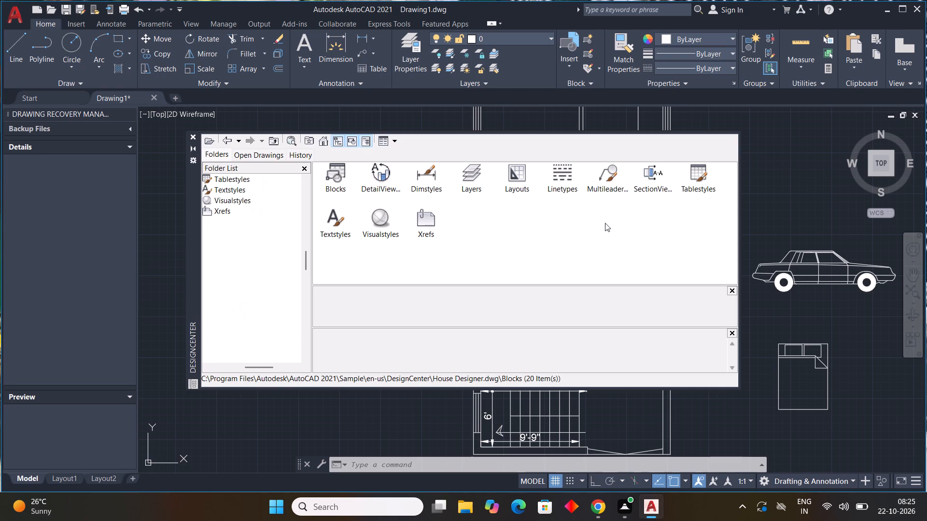
double_click(658, 217)
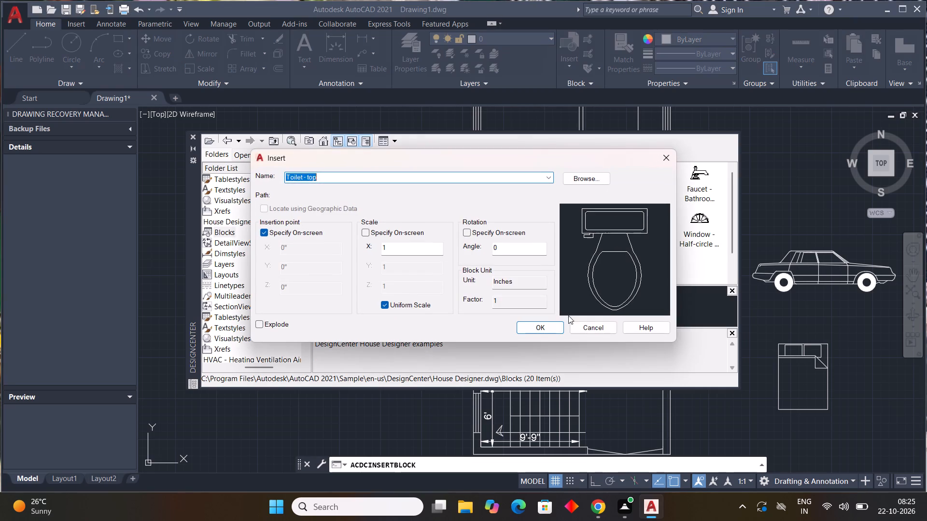
left_click(554, 326)
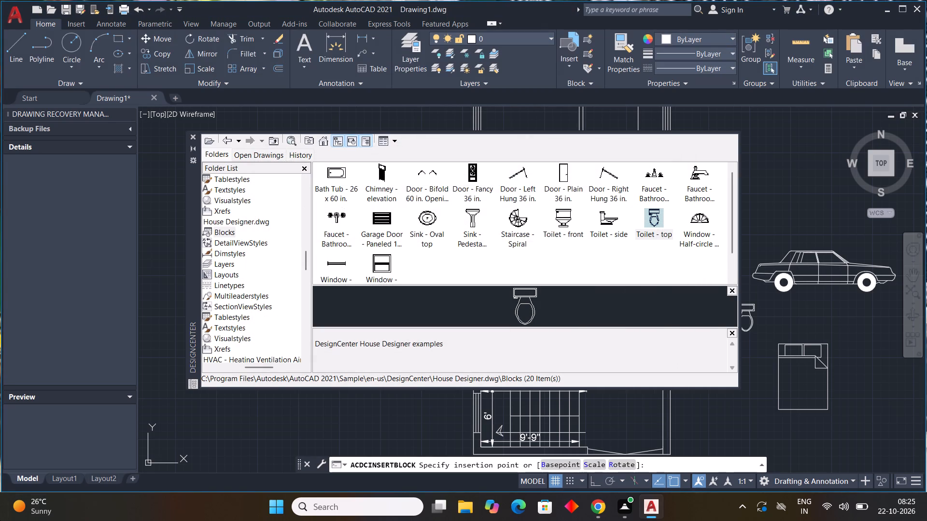
left_click(771, 157)
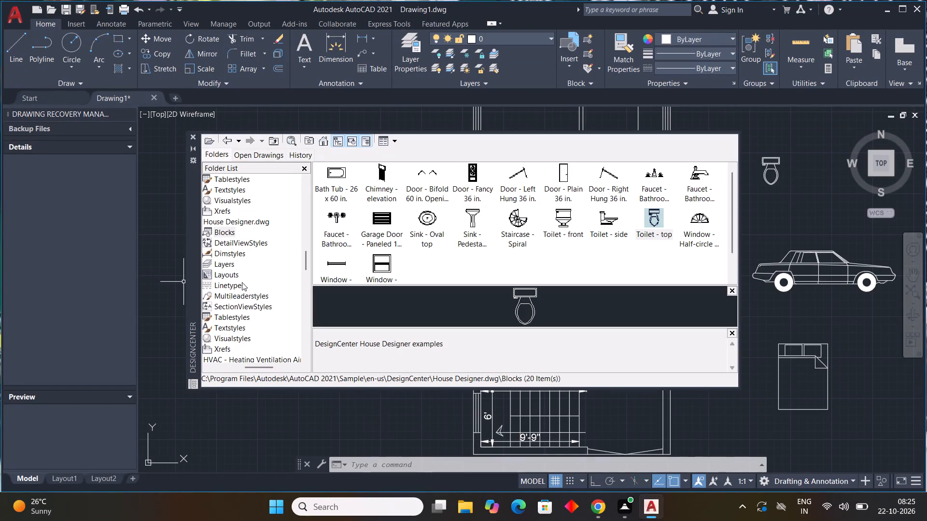
Insert the Range-Oven - 30 in top block from Kitchens.dwg at scale 1 between the toilet and the car.
scroll(255, 274, "down", 4)
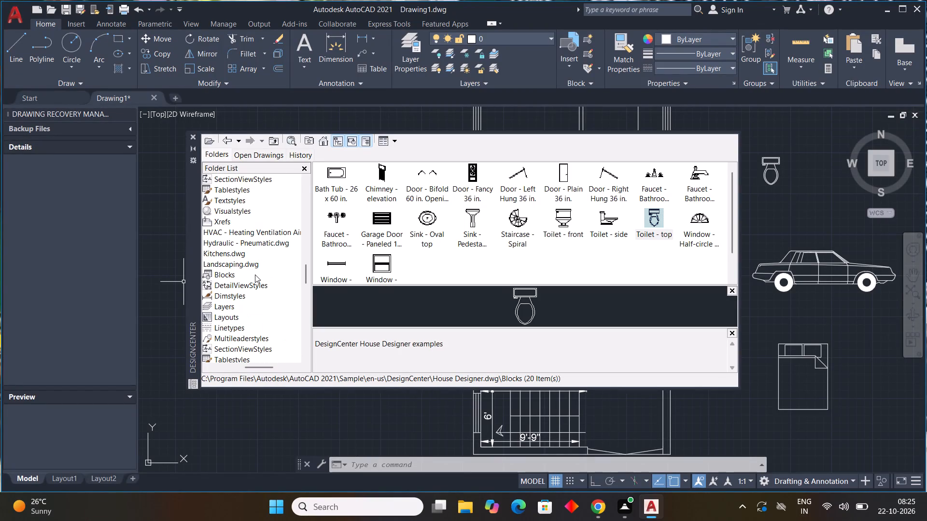
left_click(239, 250)
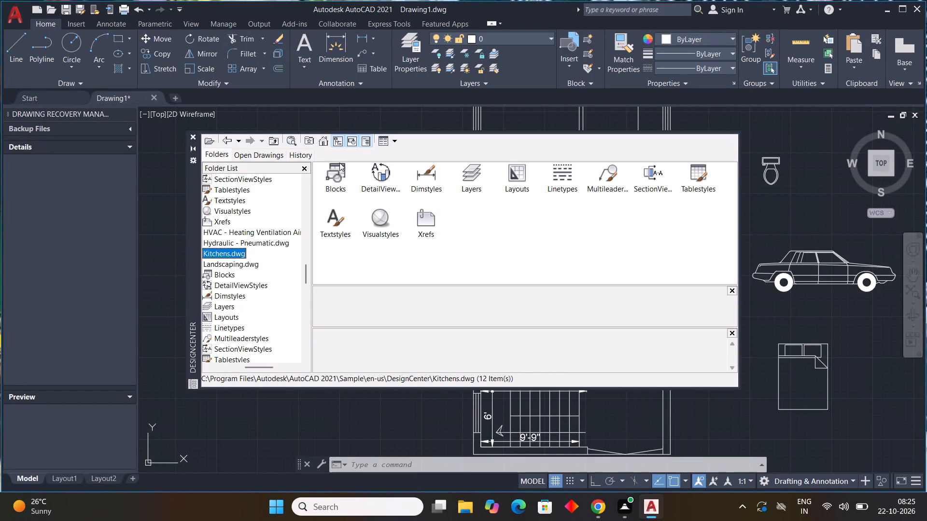
double_click(339, 163)
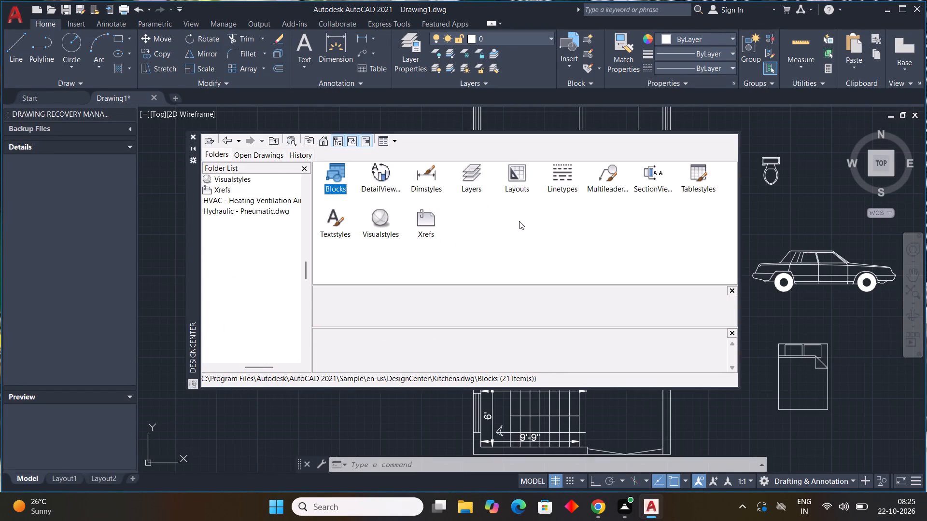
double_click(519, 220)
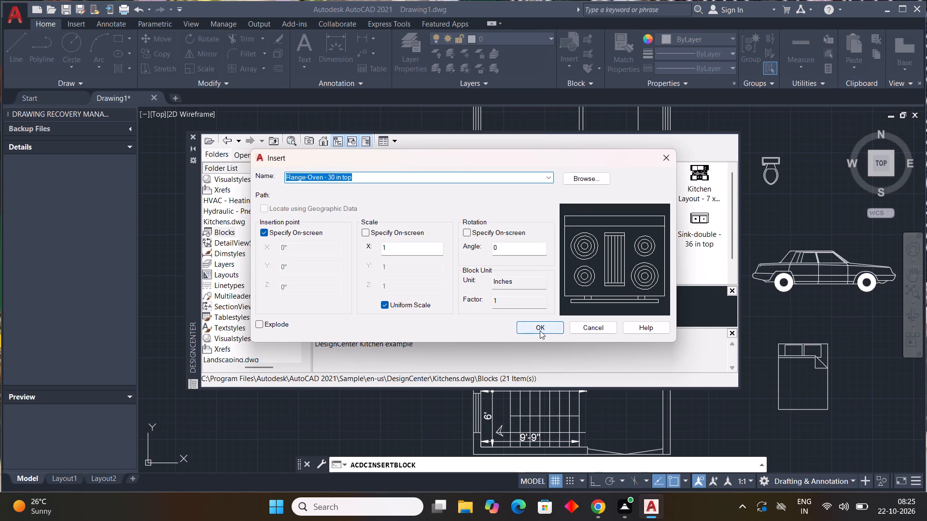
left_click(540, 330)
left_click(781, 215)
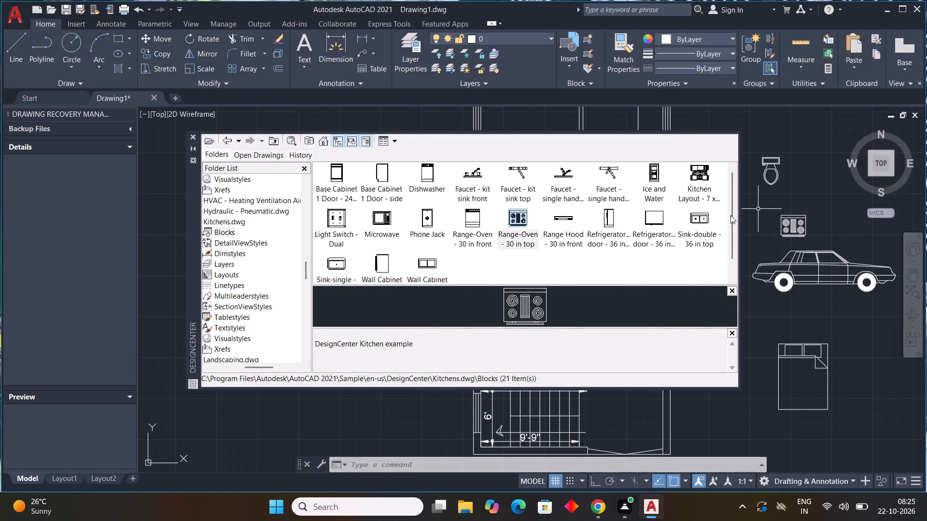
Insert the Sink-single - 30 in top block from Kitchens.dwg at scale 1 above the toilet and close DesignCenter.
double_click(338, 264)
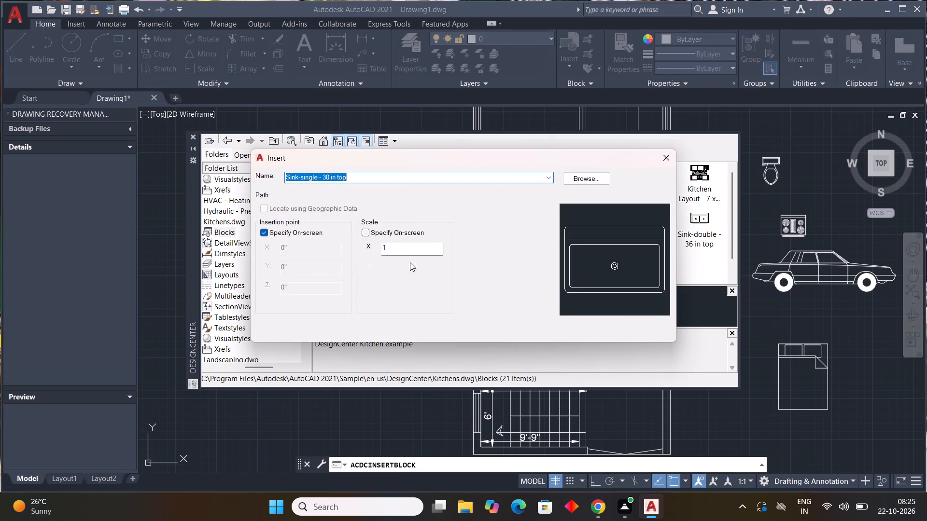
left_click(544, 323)
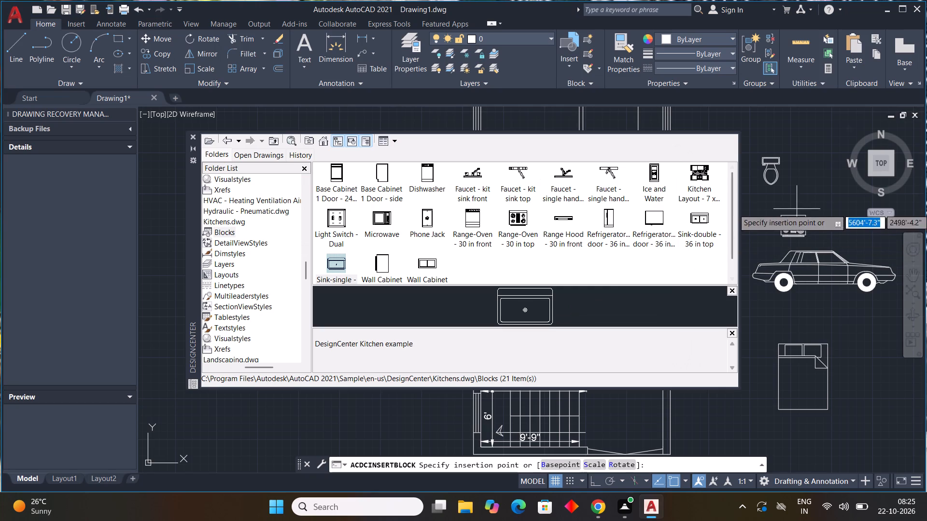
left_click(819, 126)
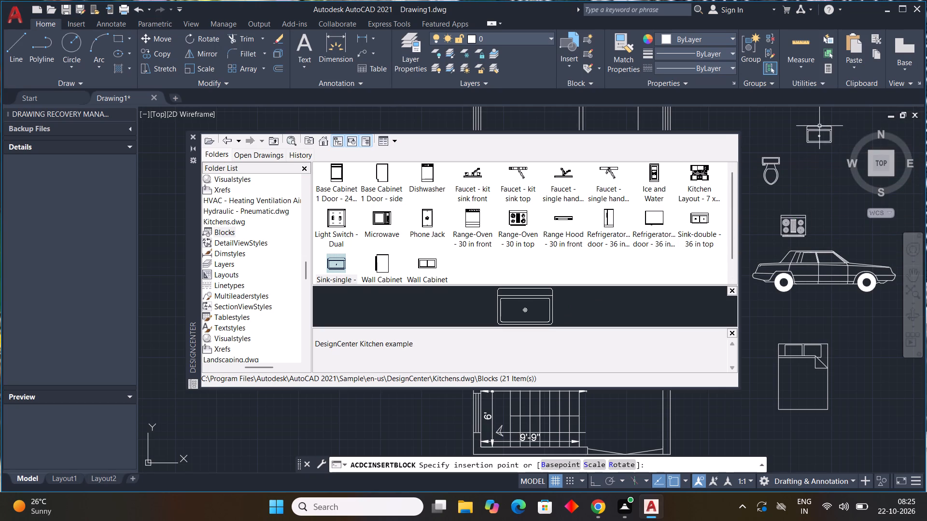
key("Escape")
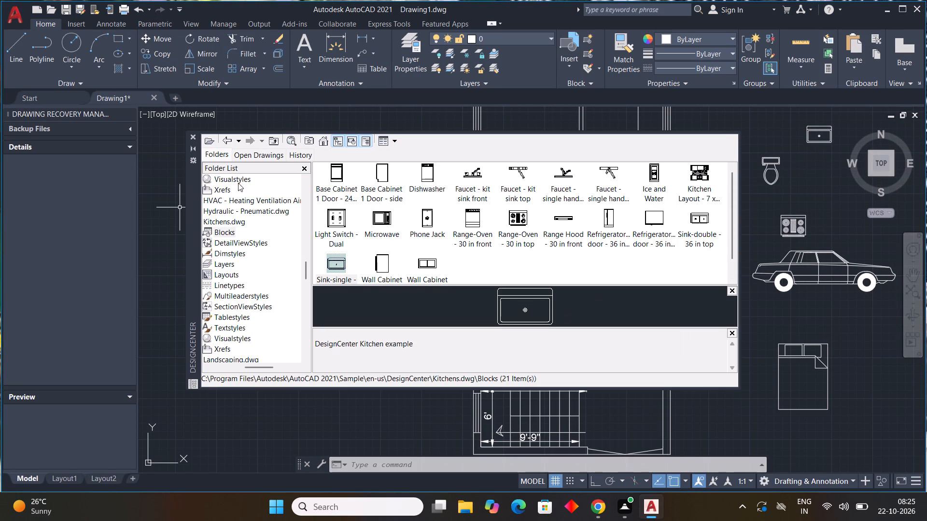
left_click(192, 135)
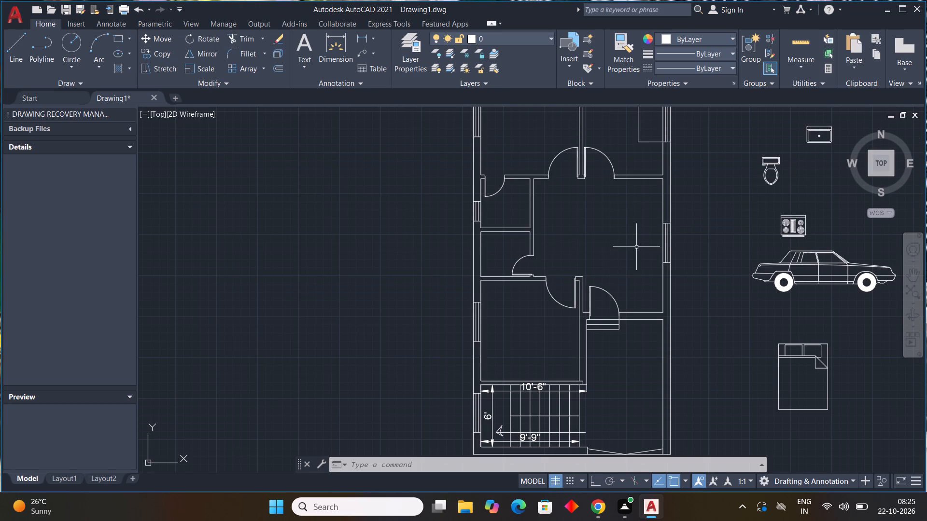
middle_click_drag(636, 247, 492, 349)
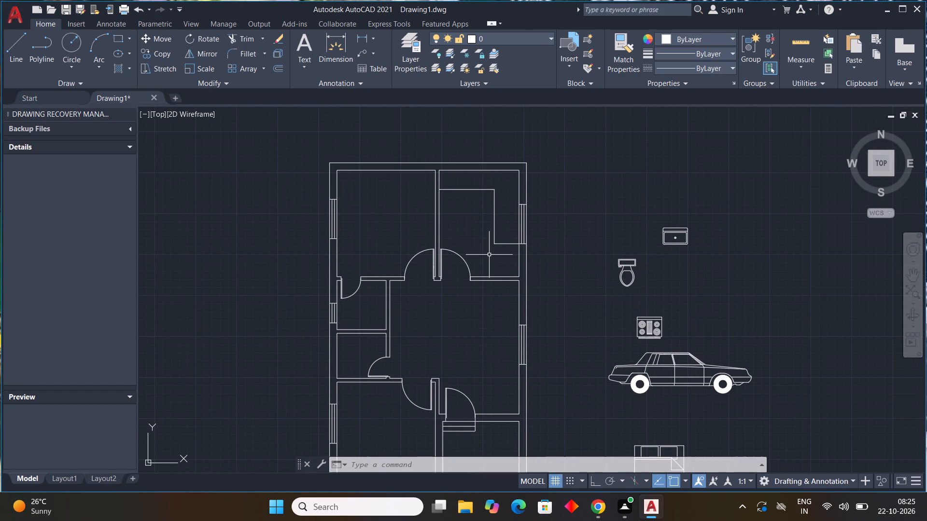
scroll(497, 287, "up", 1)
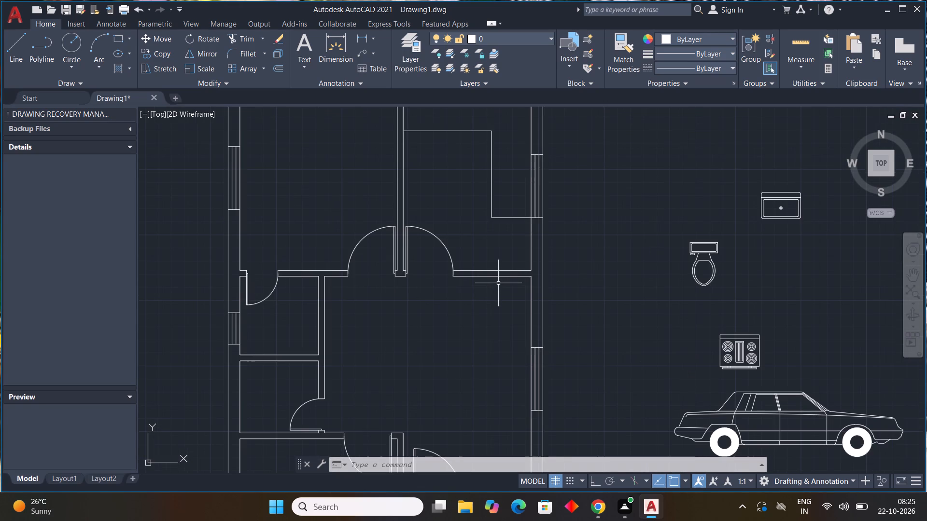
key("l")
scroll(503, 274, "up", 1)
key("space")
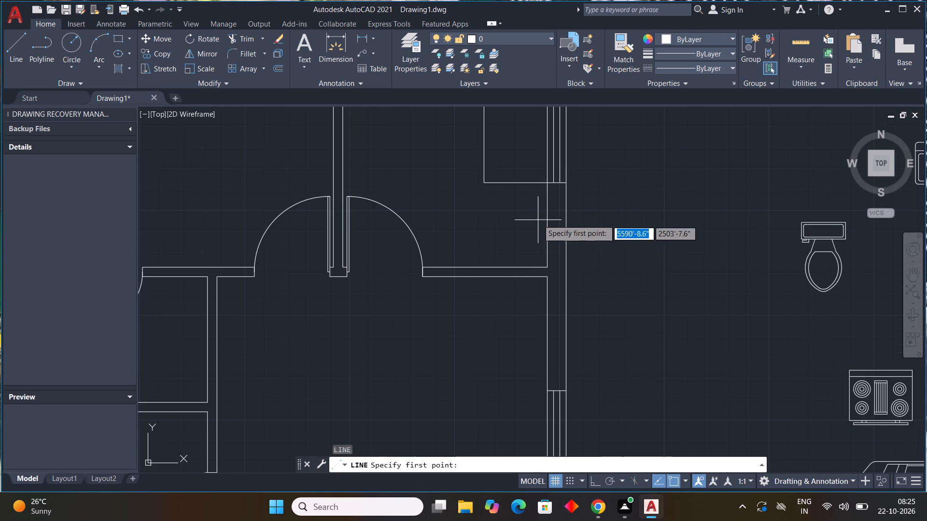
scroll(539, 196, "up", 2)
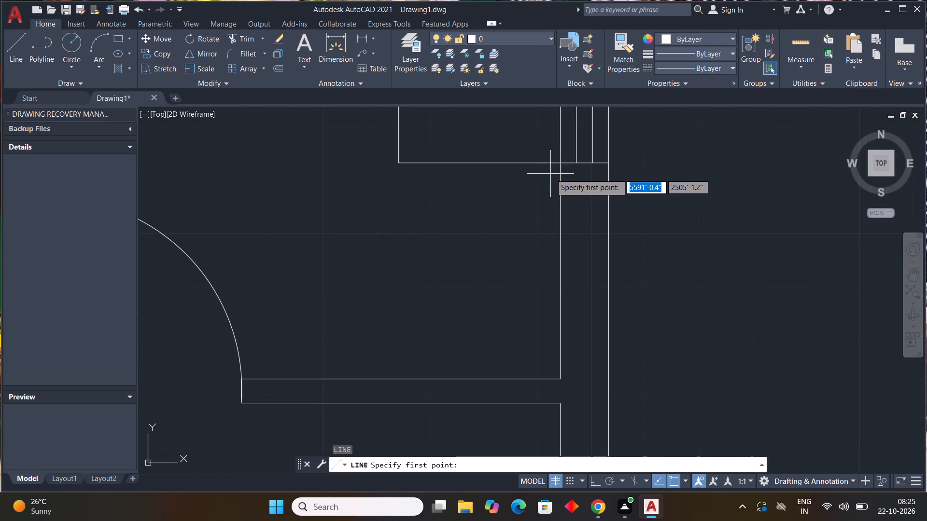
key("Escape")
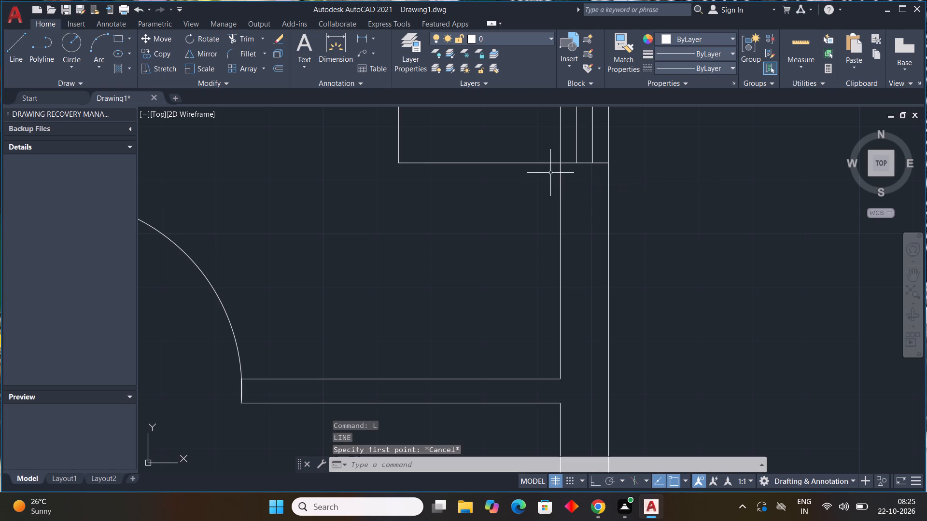
Draw a rectangle about 2'-4" by 3' in the kitchen, between the counter's south end and the south wall.
type("rec")
key("space")
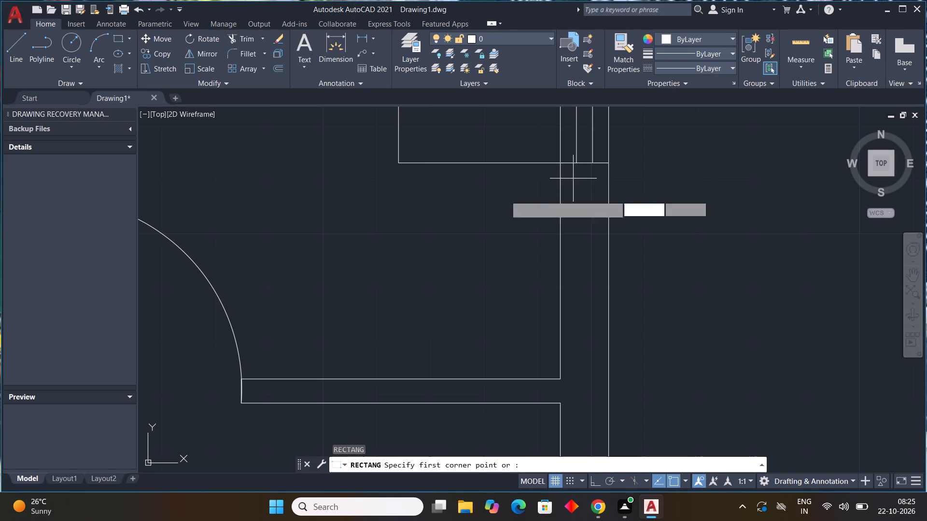
left_click(397, 176)
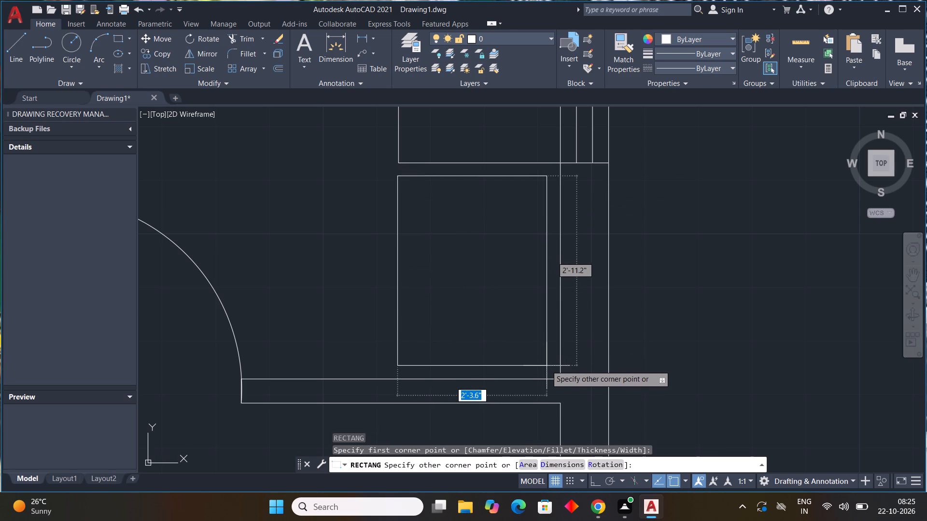
left_click(550, 369)
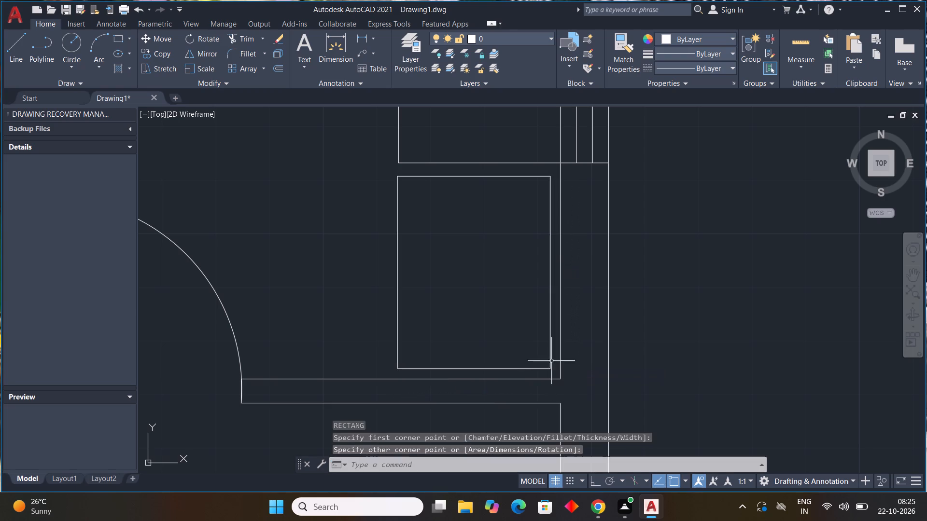
Draw a vertical line about 3' long inside the new kitchen rectangle, just off its west edge, from top edge to bottom edge.
key("l")
key("space")
scroll(486, 245, "up", 1)
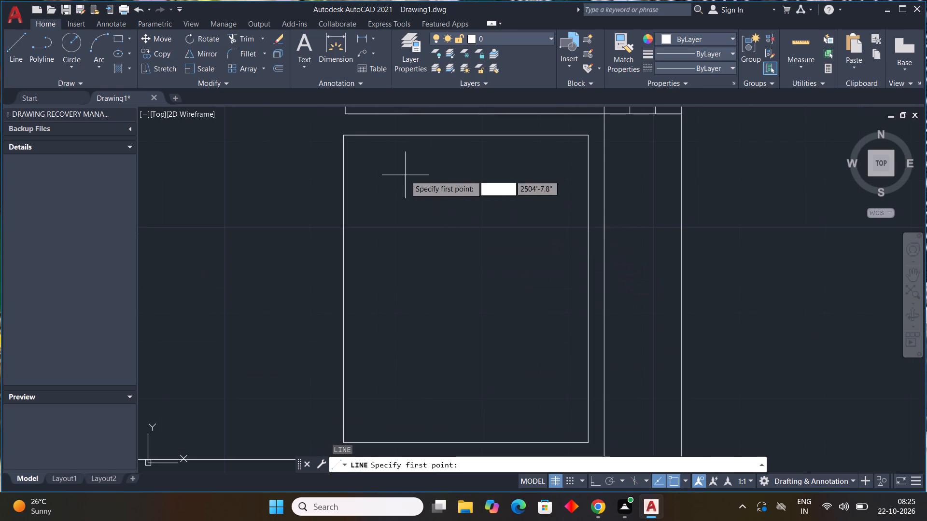
left_click(353, 137)
scroll(364, 280, "down", 1)
middle_click_drag(364, 280, 383, 189)
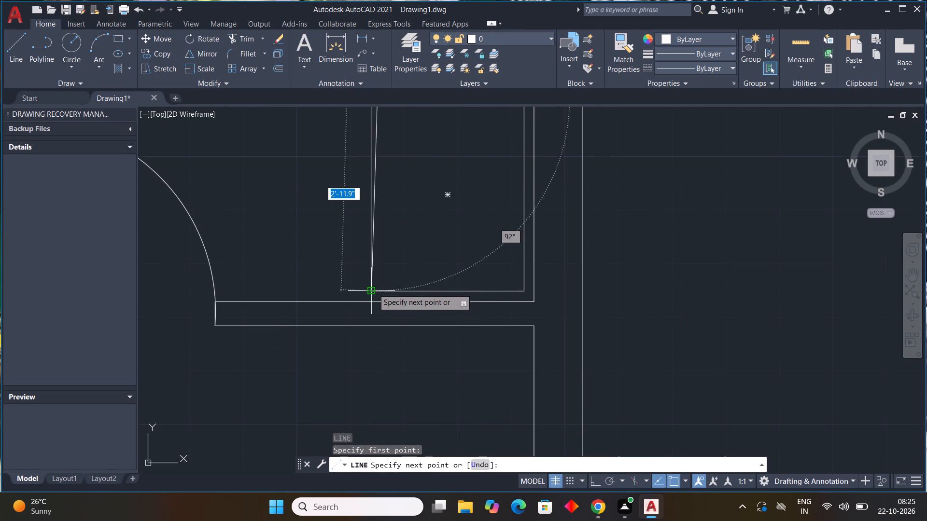
left_click(379, 289)
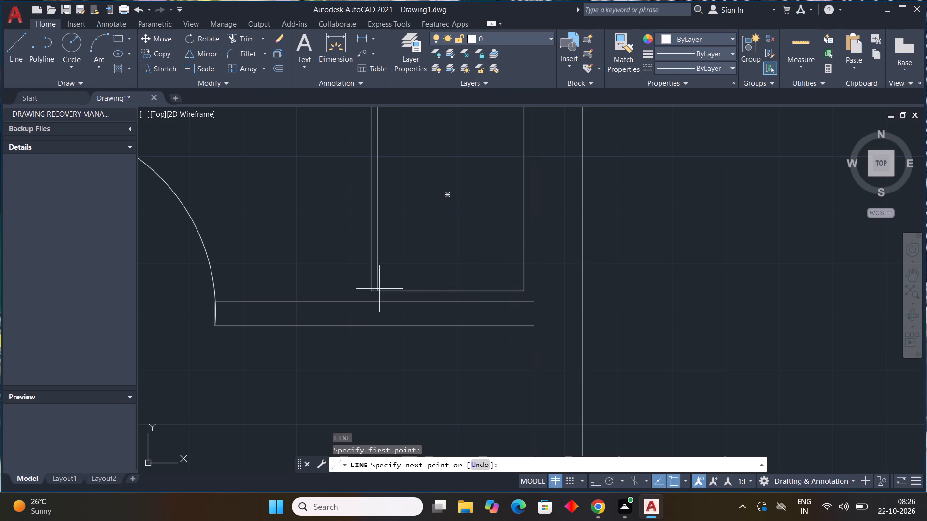
key("Escape")
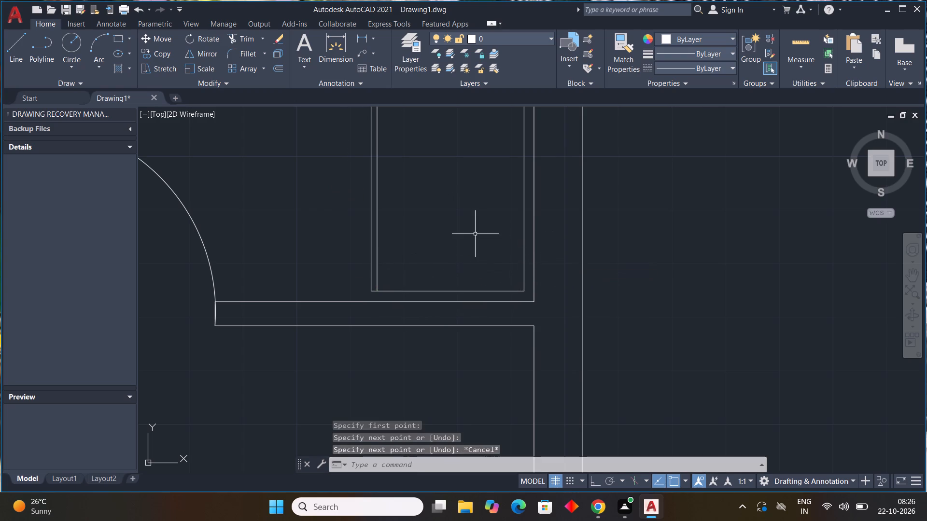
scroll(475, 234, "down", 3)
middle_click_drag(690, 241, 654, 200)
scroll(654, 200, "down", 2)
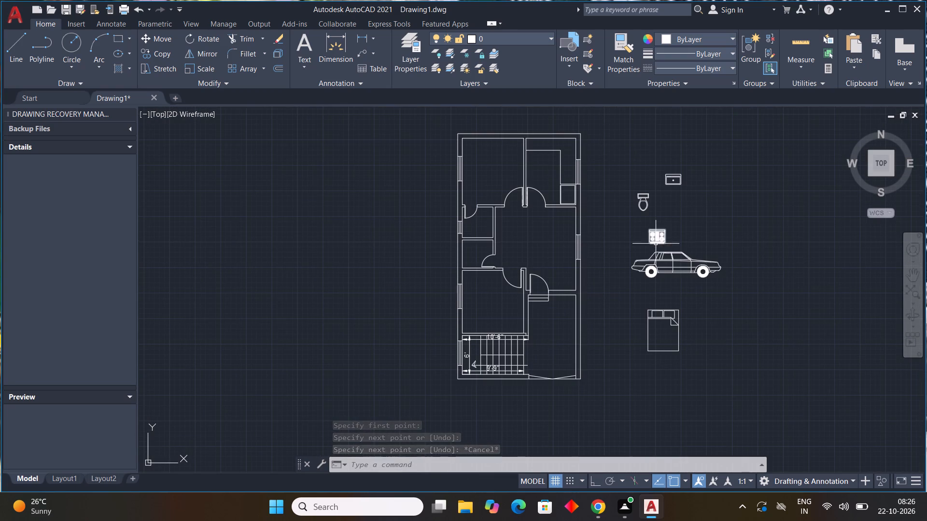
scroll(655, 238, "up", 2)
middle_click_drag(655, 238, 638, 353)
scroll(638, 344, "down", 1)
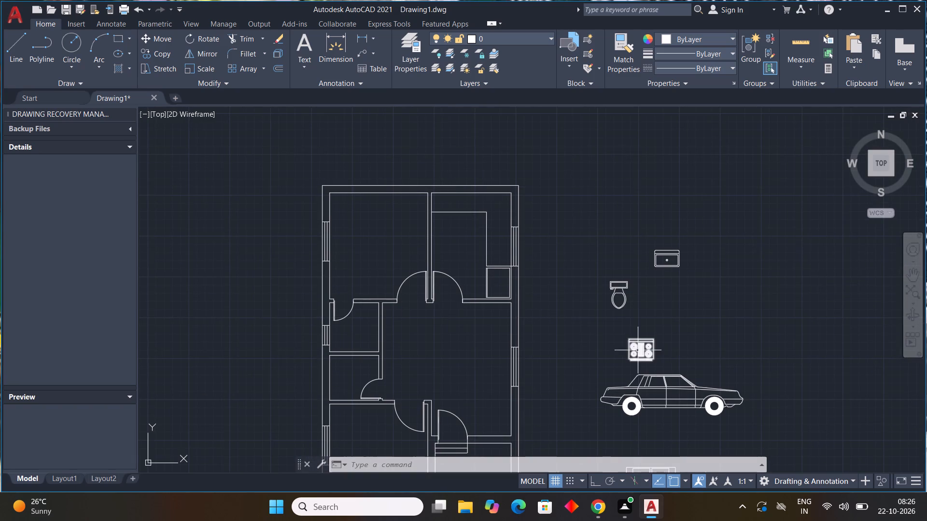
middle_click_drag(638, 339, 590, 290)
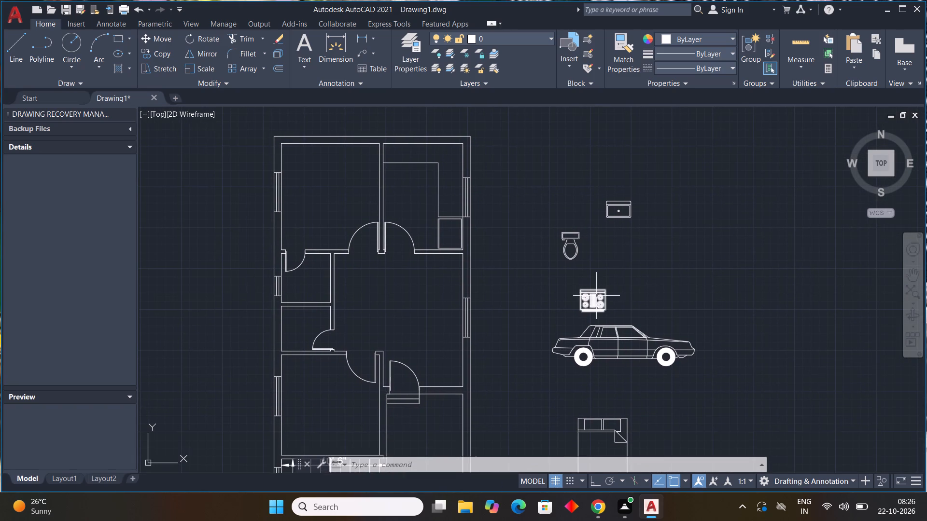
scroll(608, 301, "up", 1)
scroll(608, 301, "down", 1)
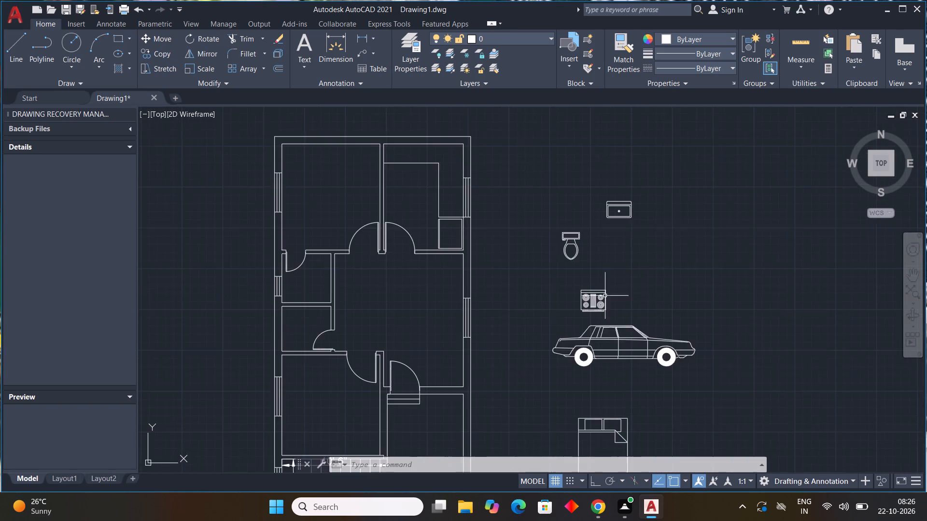
Copy the queen bed by its top-left corner into the northwest bedroom, with its headboard against the north wall.
middle_click_drag(602, 290, 465, 141)
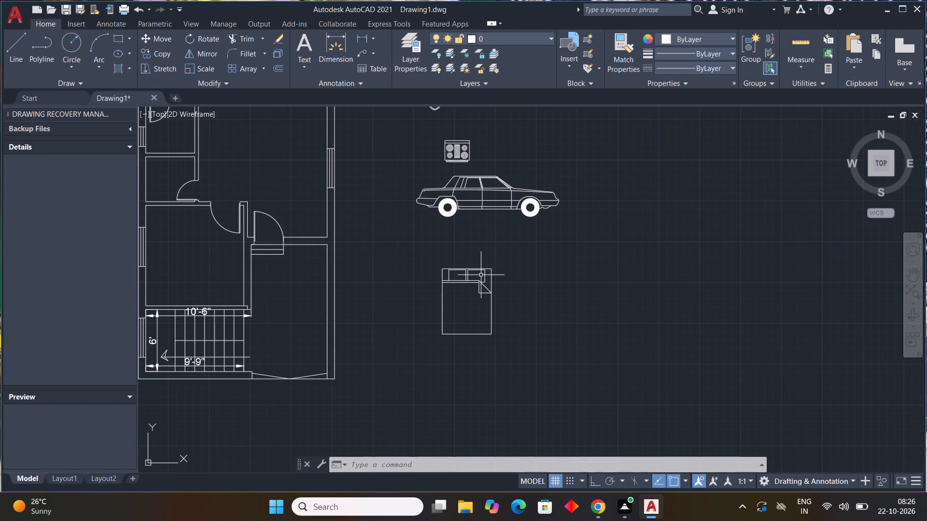
left_click(482, 274)
left_click(389, 337)
key("c")
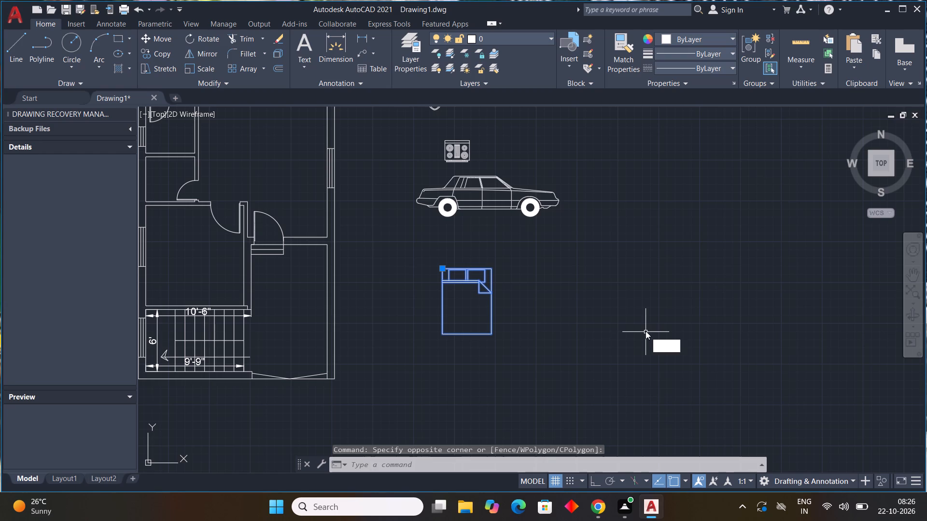
key("o")
key("space")
left_click(442, 270)
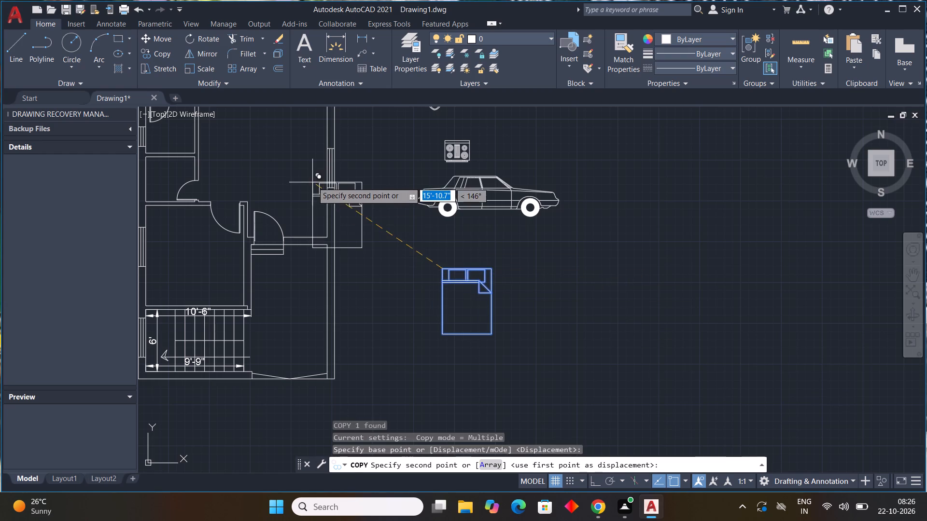
middle_click_drag(314, 182, 446, 323)
scroll(317, 189, "down", 2)
scroll(390, 265, "up", 3)
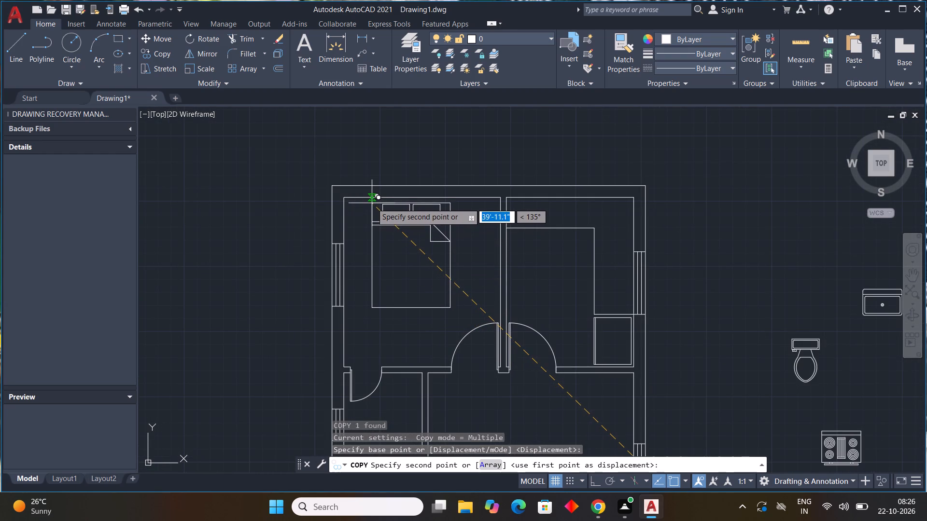
left_click(373, 203)
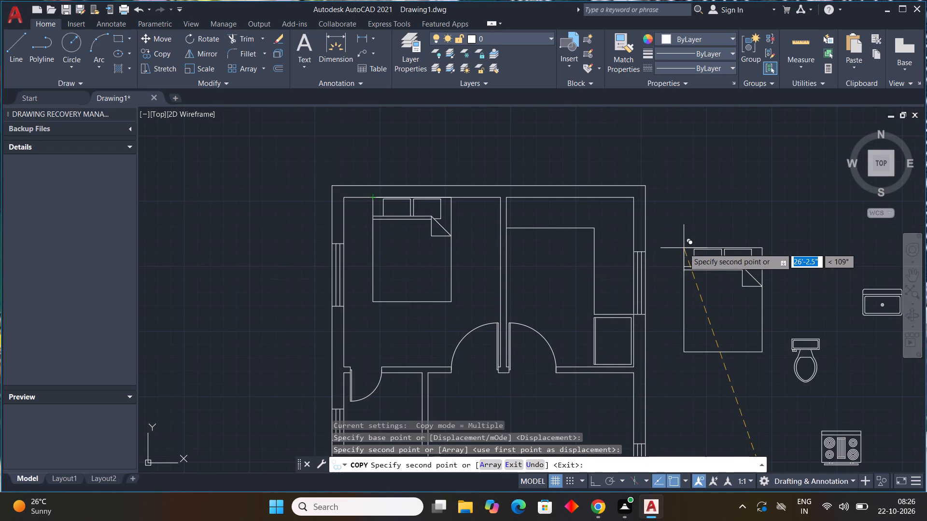
Place a second copy of the queen bed in the empty space south of the plan.
scroll(684, 248, "down", 3)
middle_click_drag(699, 319, 514, 127)
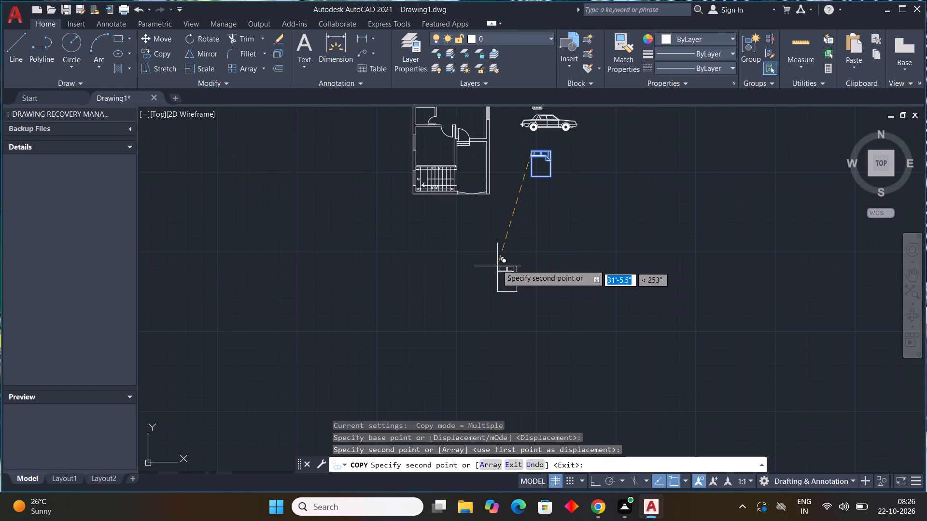
left_click(497, 264)
key("Escape")
Rotate the bed copy south of the plan 180° about its headboard corner, with Ortho on.
left_click_drag(527, 247, 503, 275)
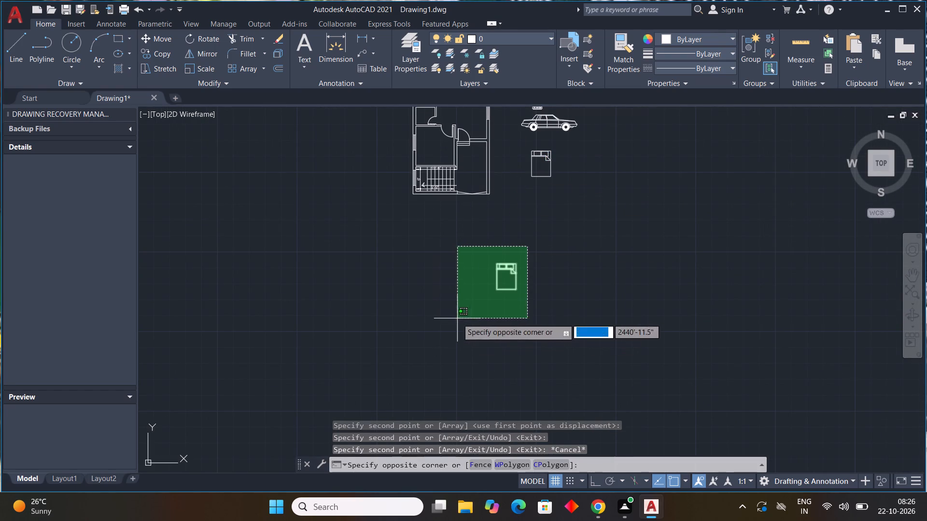
left_click(457, 318)
key("r")
key("o")
key("space")
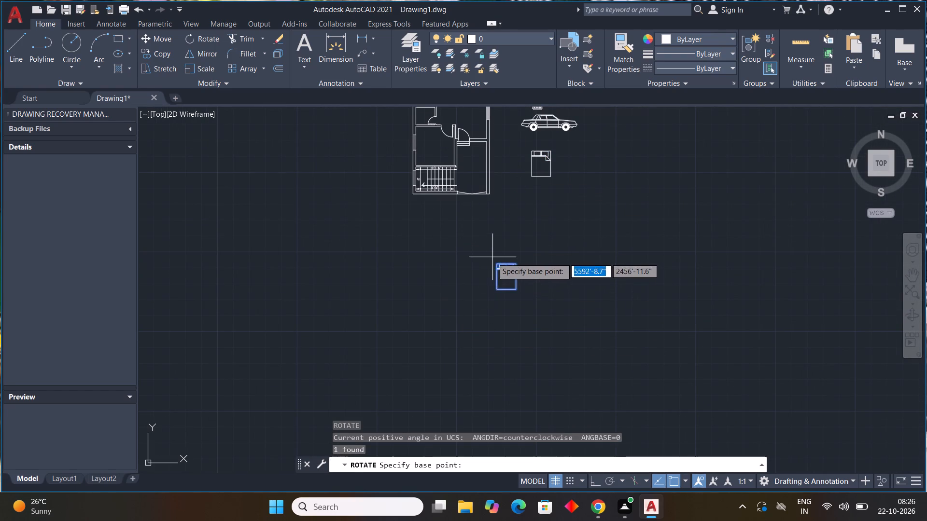
left_click_drag(496, 265, 496, 270)
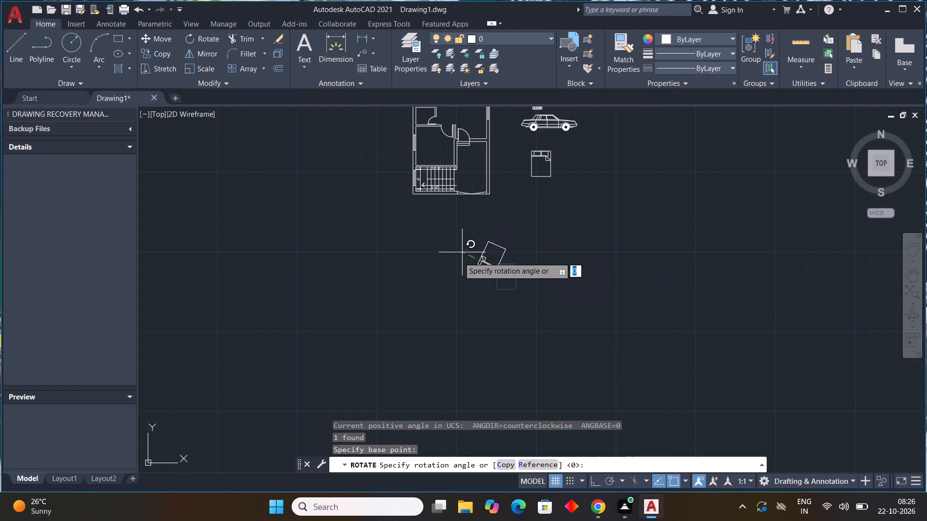
key("F8")
left_click(458, 264)
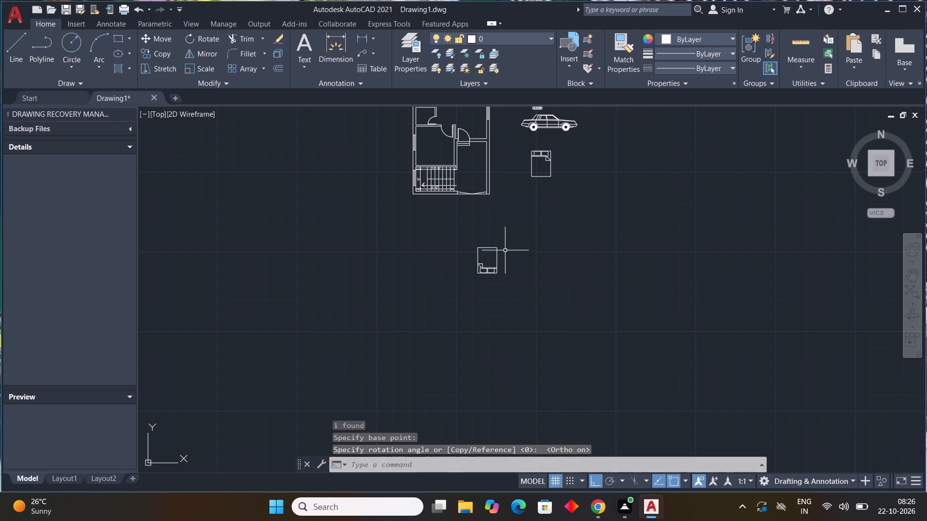
Copy the rotated queen bed by its headboard corner into the southwest bedroom, with its headboard facing the wall above the staircase.
left_click(506, 245)
left_click(458, 288)
type("co")
key("space")
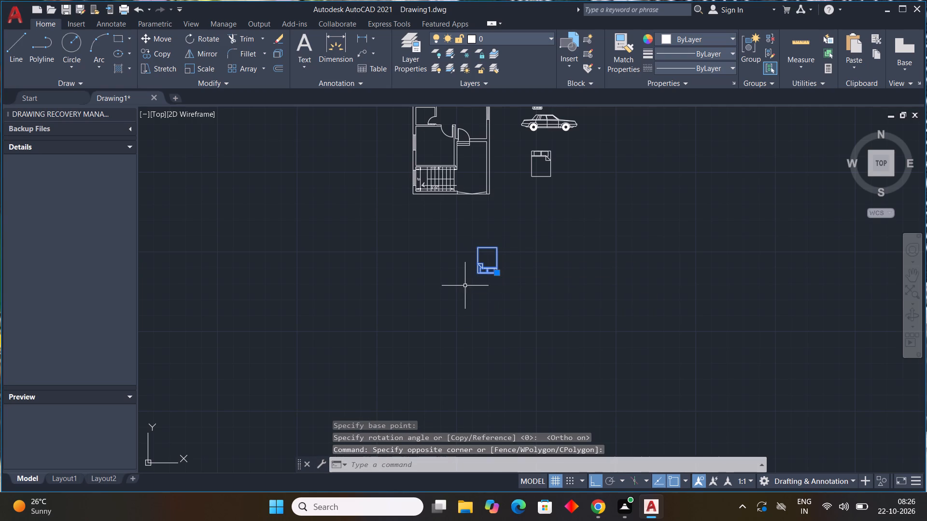
left_click(496, 274)
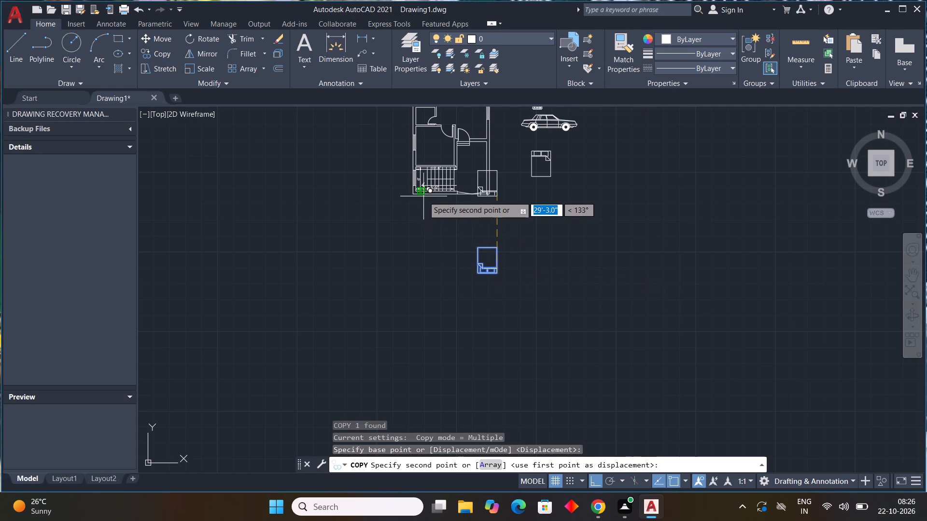
key("F8")
scroll(431, 178, "up", 1)
middle_click_drag(431, 178, 381, 371)
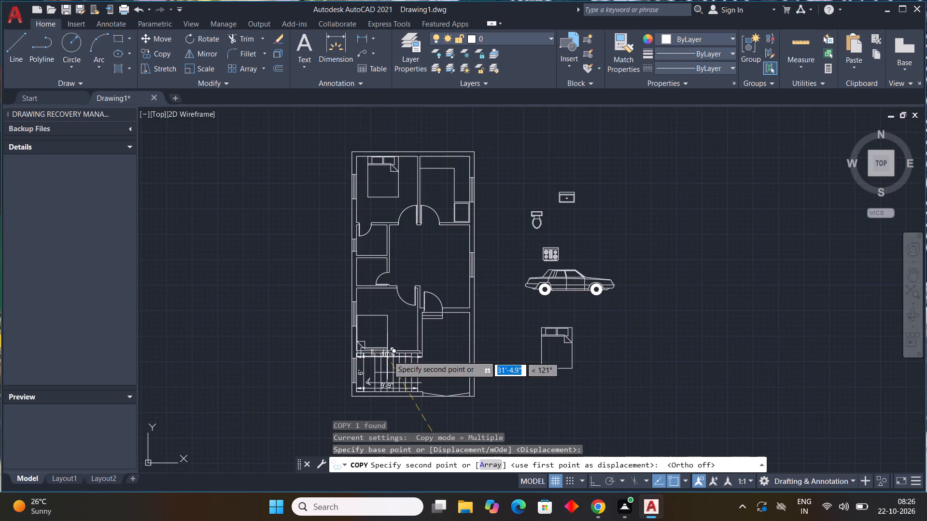
scroll(388, 347, "up", 3)
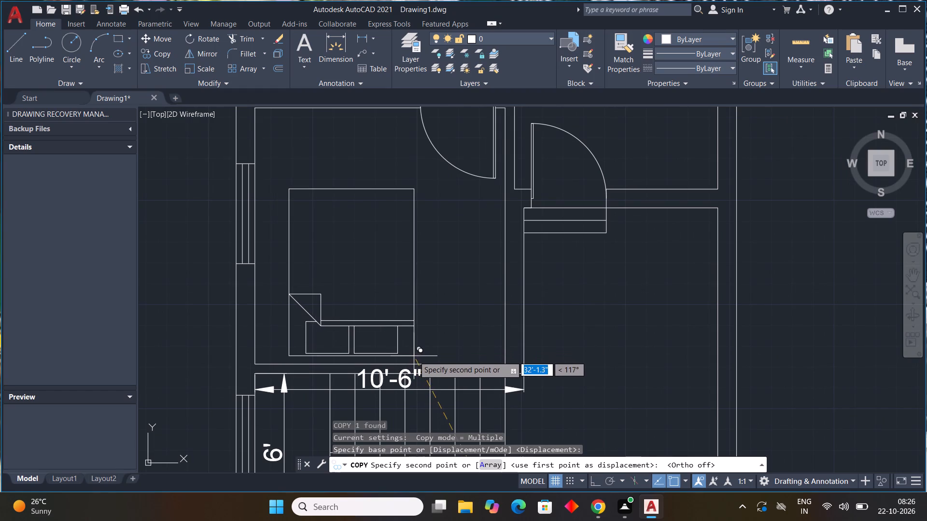
left_click(414, 356)
key("Escape")
key("Escape")
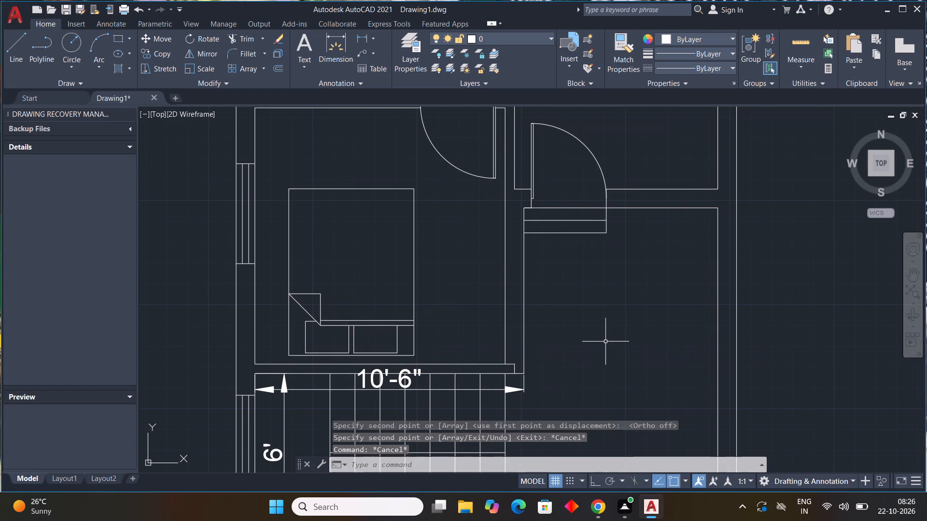
Rotate the toilet block east of the plan 180° about its tank's outer corner, with Ortho on.
scroll(610, 343, "down", 2)
middle_click_drag(608, 339, 413, 339)
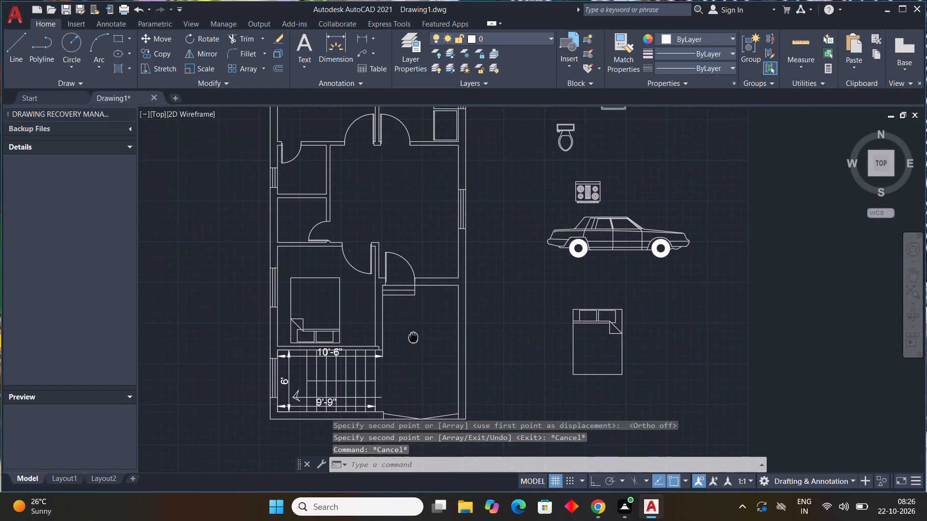
middle_click_drag(413, 339, 412, 390)
scroll(578, 185, "up", 2)
left_click_drag(576, 160, 560, 182)
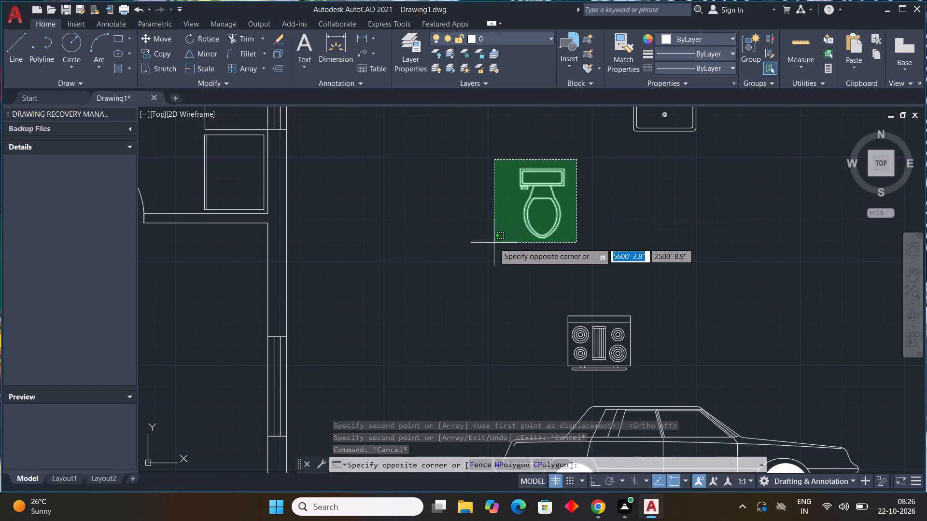
left_click(494, 242)
key("r")
type("o")
key("space")
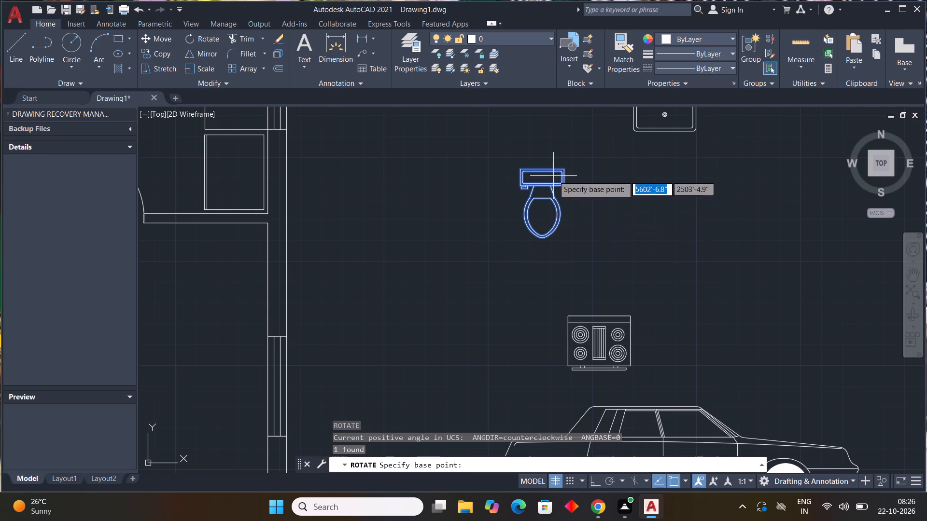
left_click(562, 169)
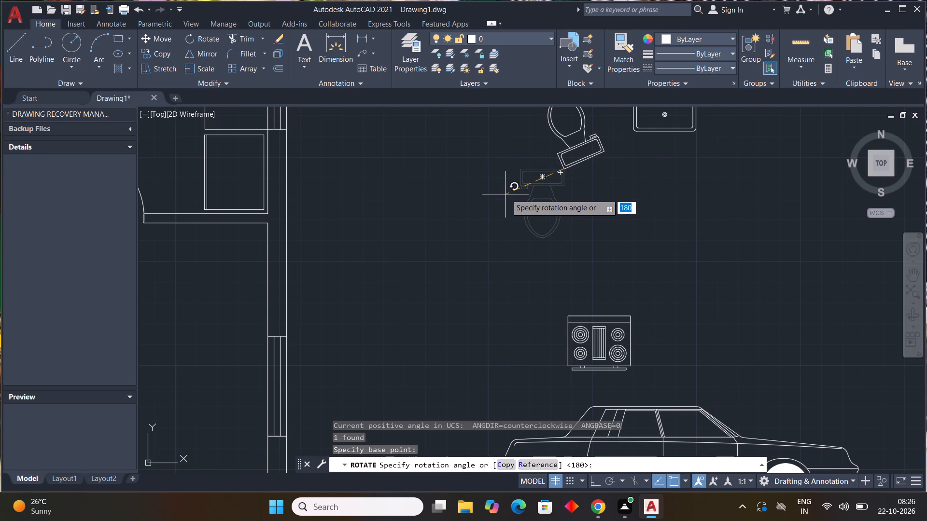
key("F8")
left_click(508, 193)
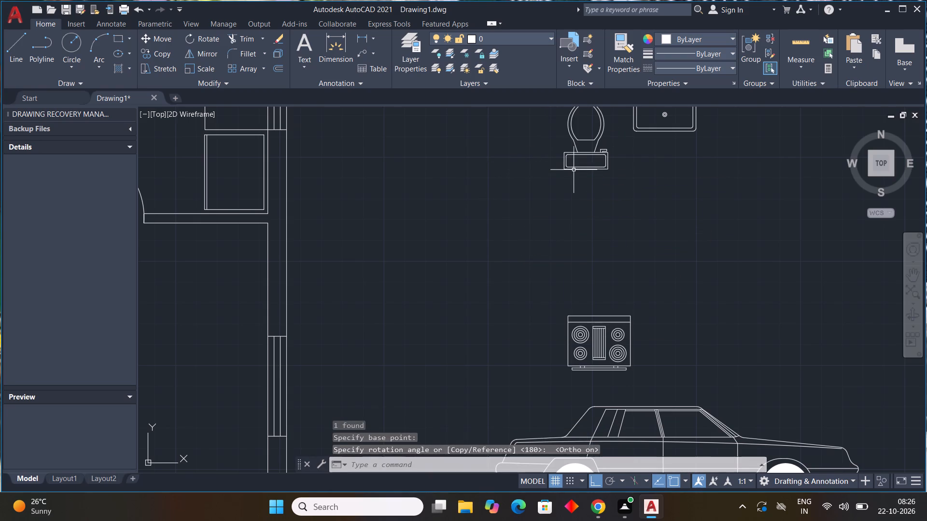
Copy the toilet by its tank's back edge into the upper west bathroom, with the tank against the south wall.
left_click(573, 170)
type("co")
key("space")
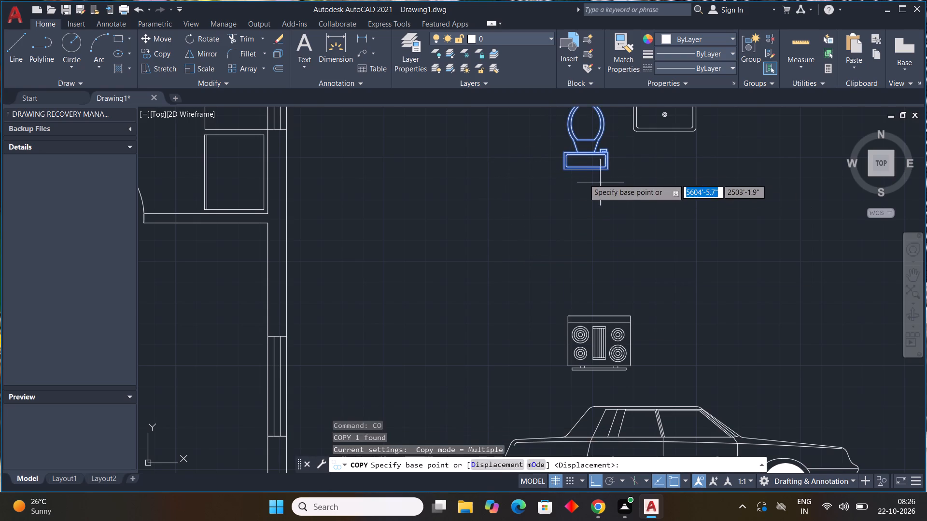
left_click_drag(582, 171, 576, 173)
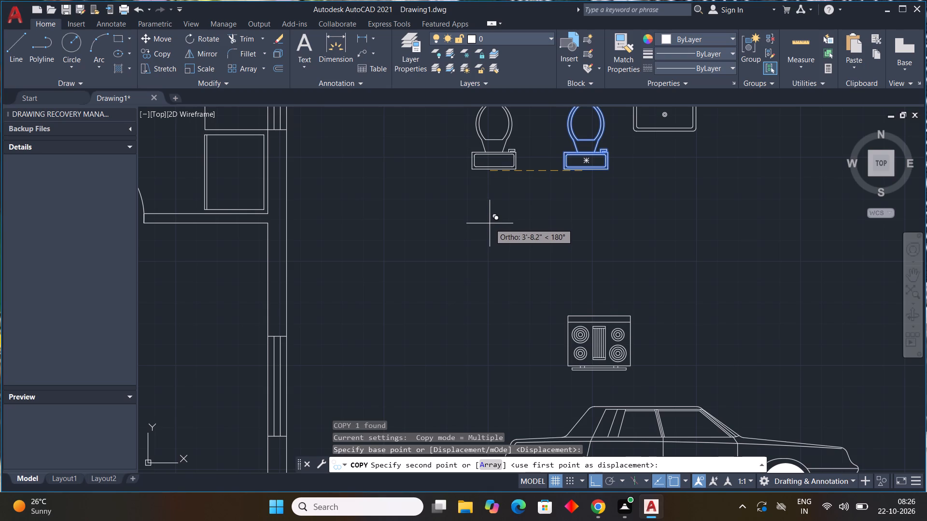
key("F8")
scroll(393, 237, "down", 3)
middle_click_drag(407, 235, 565, 241)
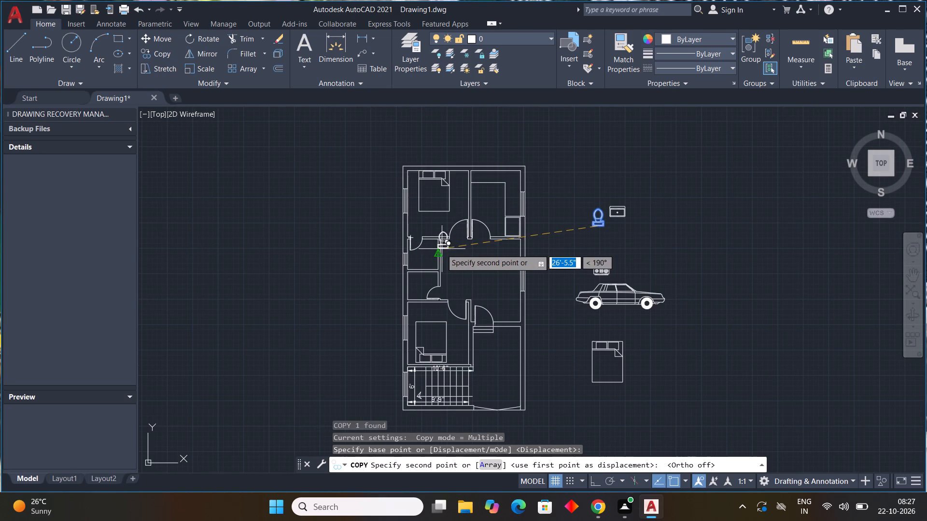
scroll(415, 260, "up", 3)
scroll(413, 287, "down", 1)
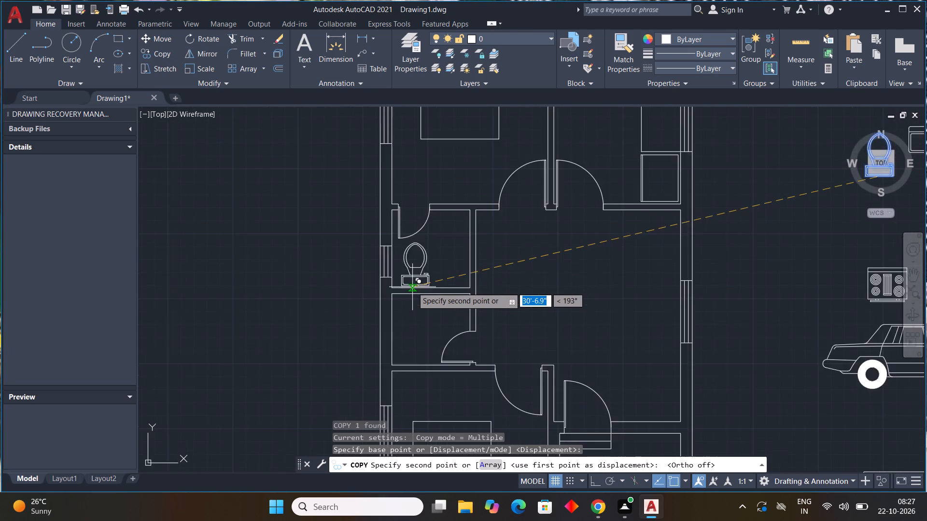
scroll(412, 287, "up", 1)
left_click(409, 288)
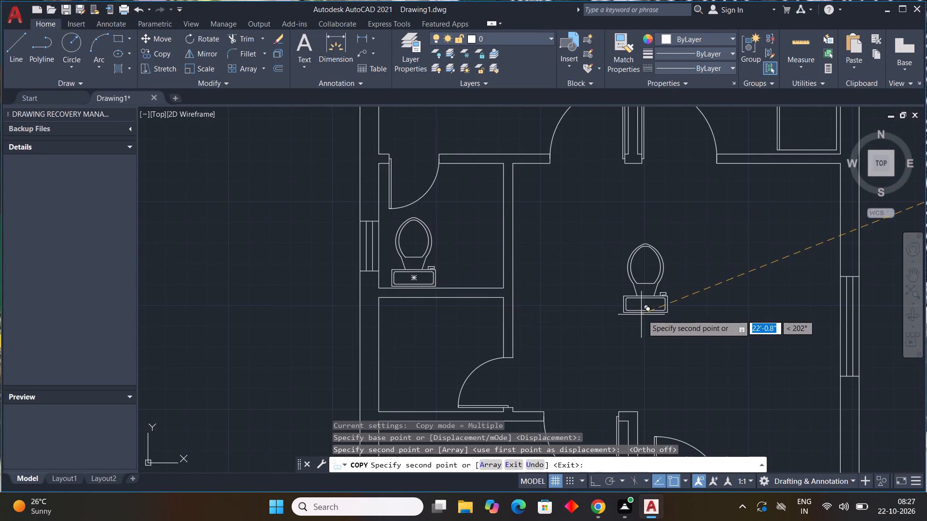
key("Escape")
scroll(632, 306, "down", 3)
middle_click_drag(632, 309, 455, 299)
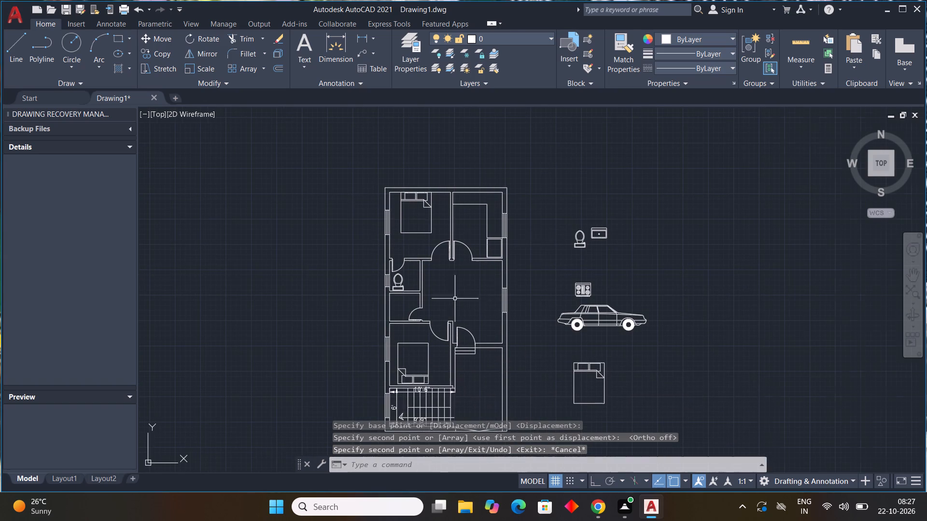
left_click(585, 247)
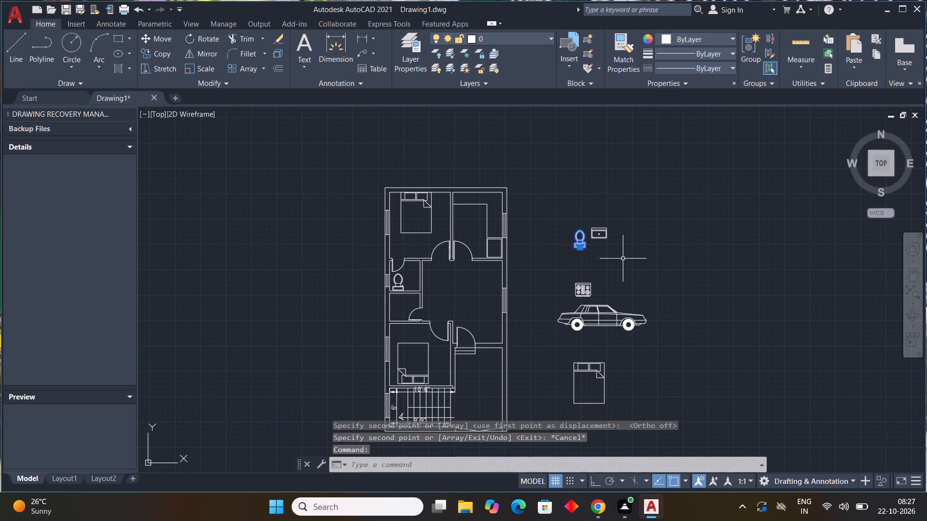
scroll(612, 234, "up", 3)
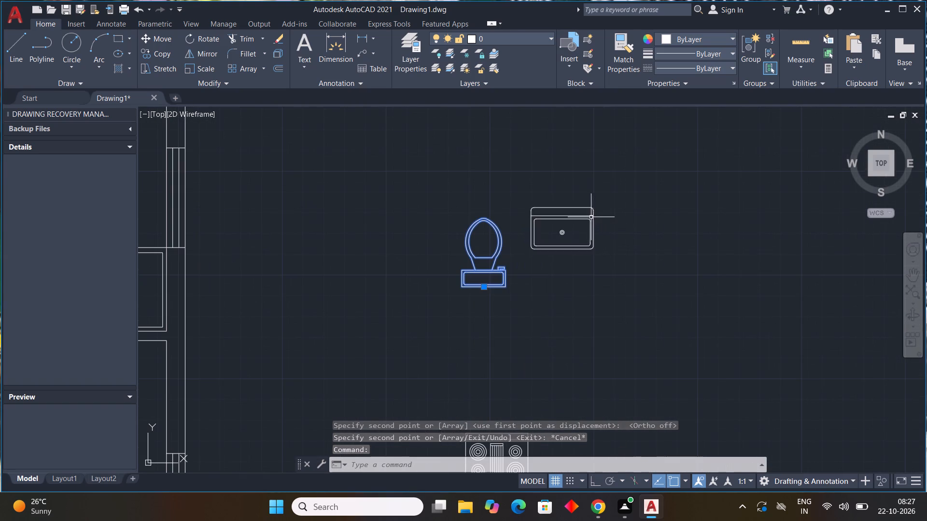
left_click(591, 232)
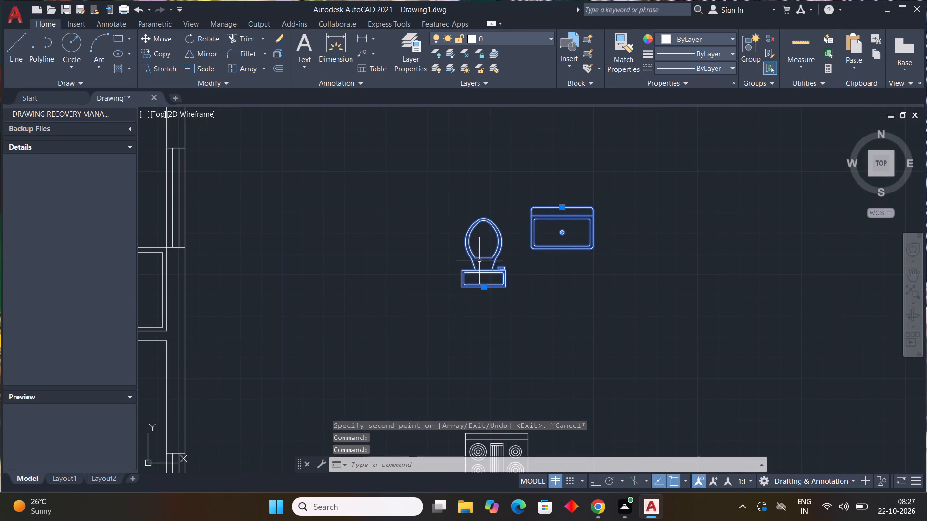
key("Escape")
Copy the sink by its back edge onto the kitchen counter, just below the north wall.
left_click(575, 249)
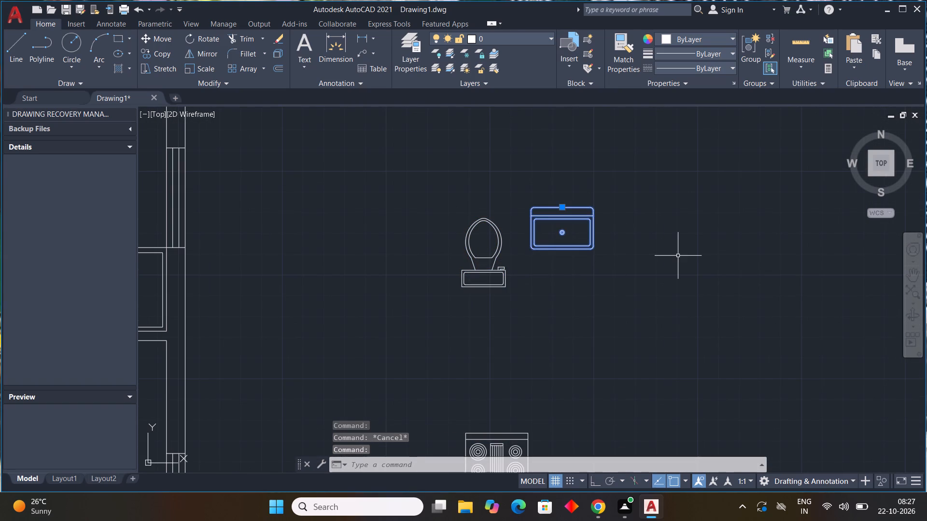
key("c")
key("o")
key("space")
left_click(577, 206)
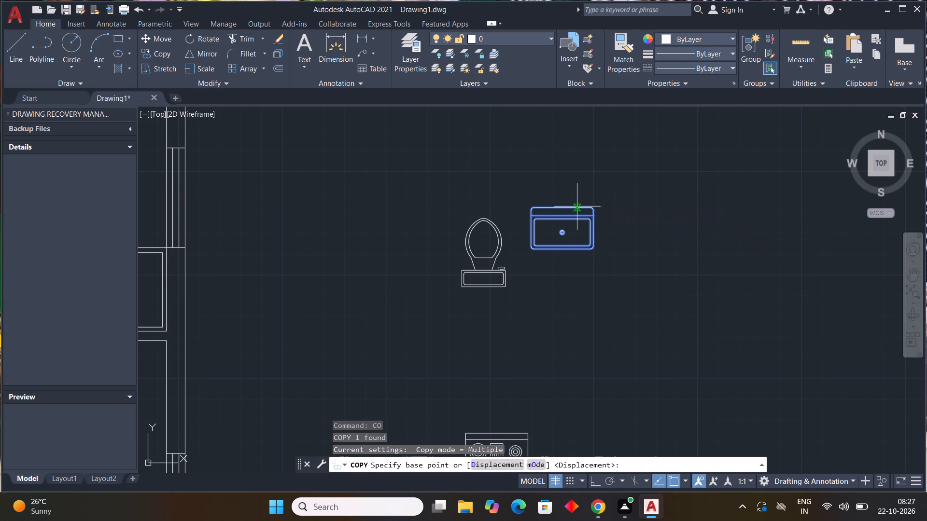
middle_click_drag(412, 164, 634, 318)
middle_click_drag(306, 235, 393, 251)
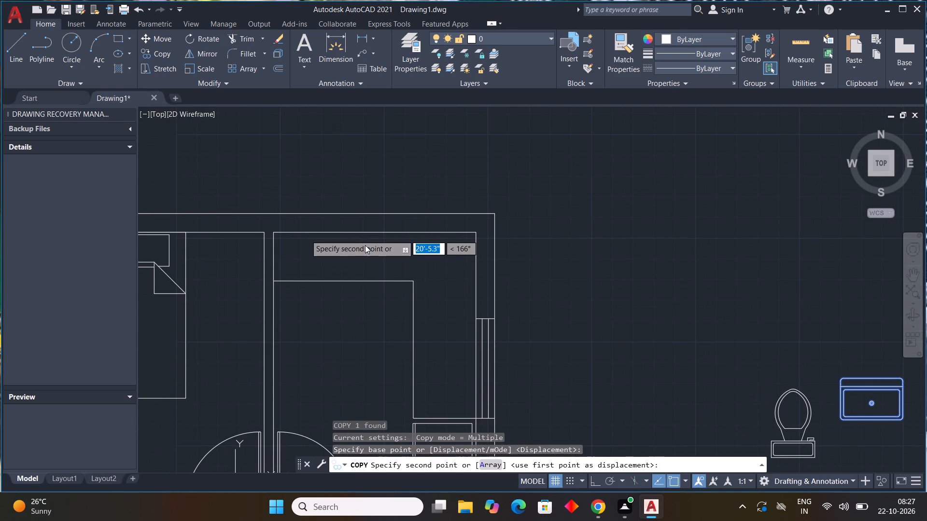
scroll(360, 243, "up", 4)
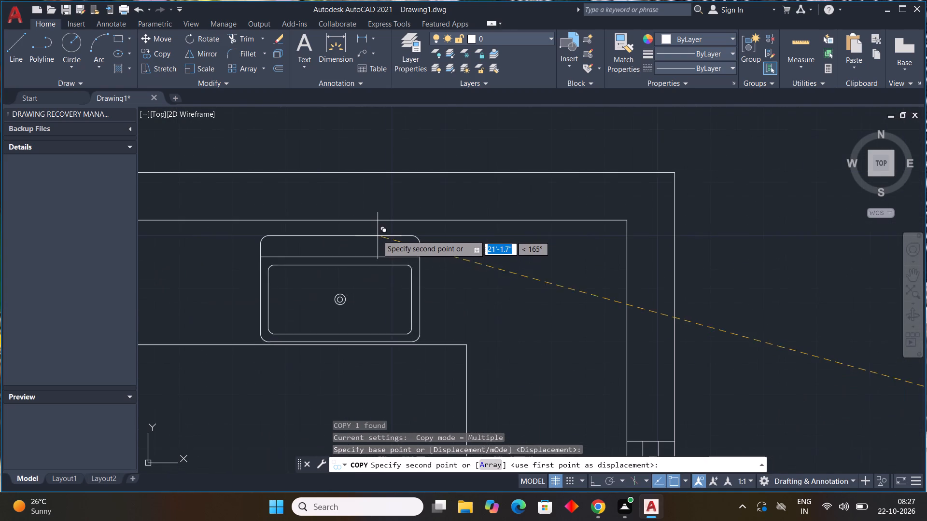
left_click(375, 230)
key("Escape")
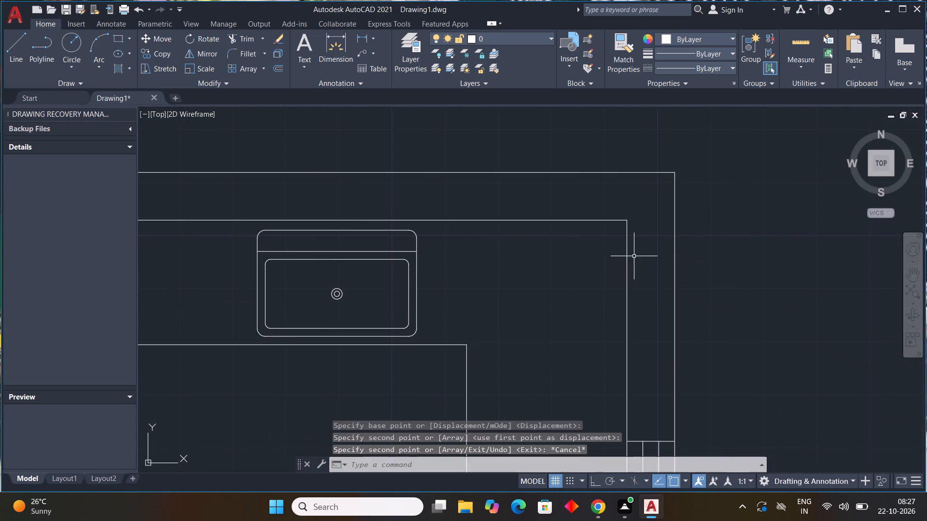
Delete the original sink block east of the plan.
scroll(633, 256, "down", 4)
middle_click_drag(638, 278, 433, 173)
left_click(588, 206)
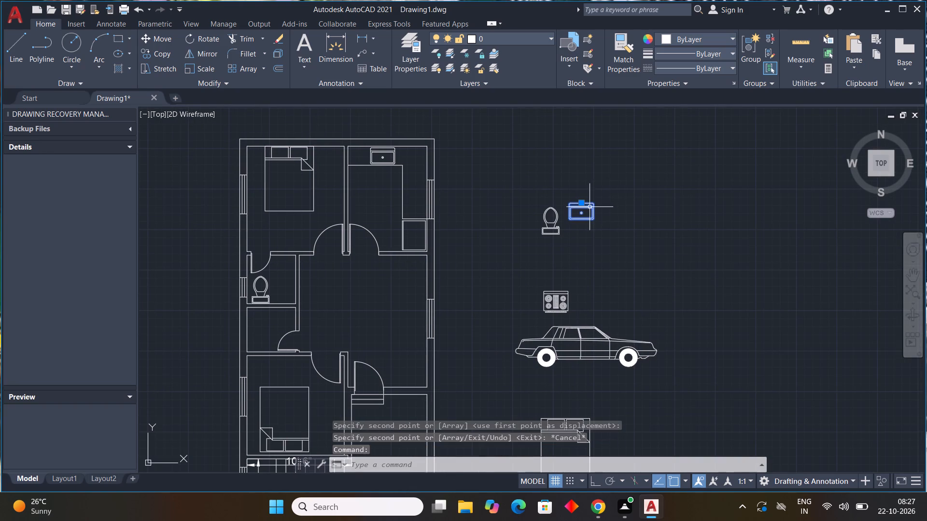
key("Delete")
Rotate the toilet block east of the plan 180° about the front of its bowl, with Ortho on.
left_click_drag(587, 205, 541, 230)
left_click(511, 239)
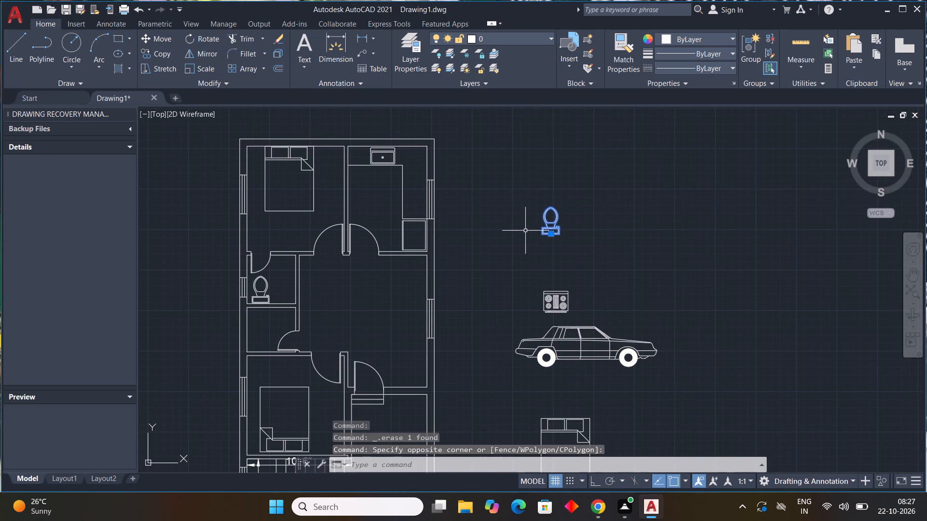
key("r")
key("o")
key("space")
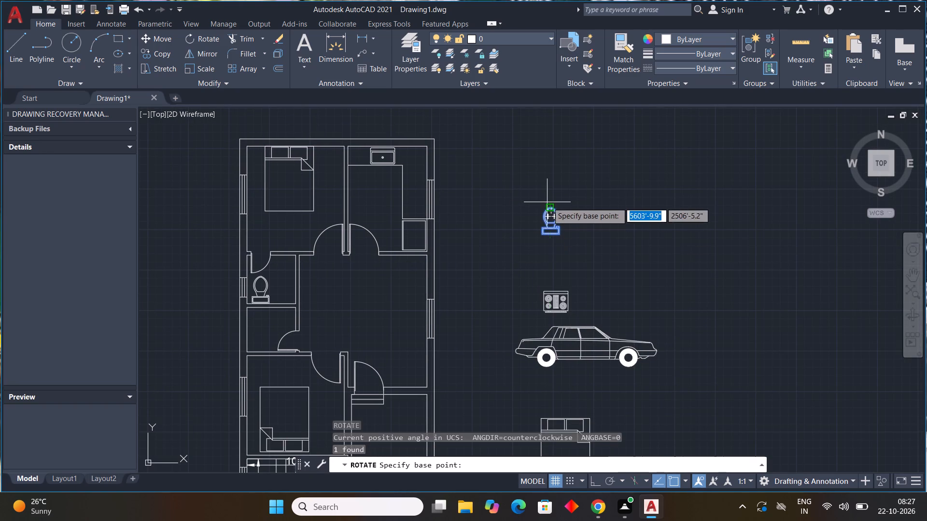
left_click_drag(549, 204, 554, 208)
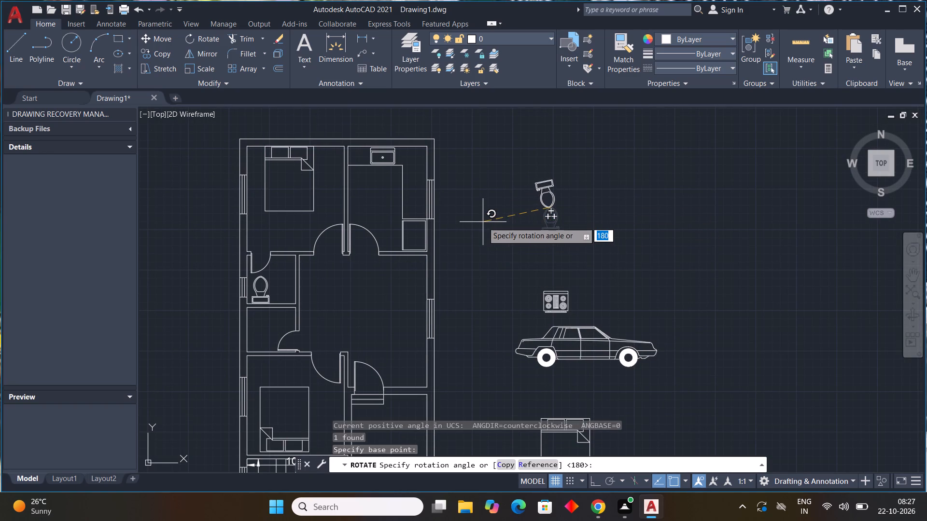
key("F8")
left_click(483, 220)
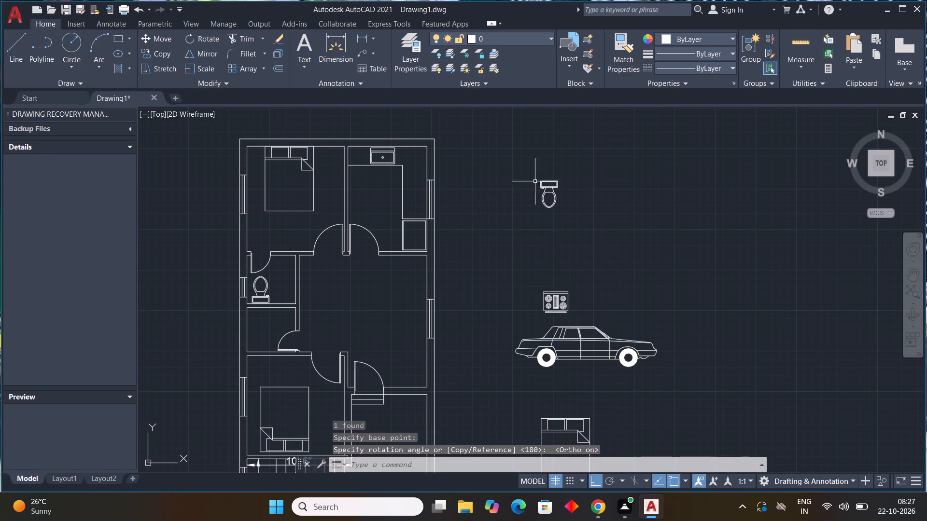
Copy the rotated toilet by its tank's back edge into the lower west bathroom, with the tank near the north wall.
left_click_drag(571, 168, 557, 187)
left_click(543, 213)
key("c")
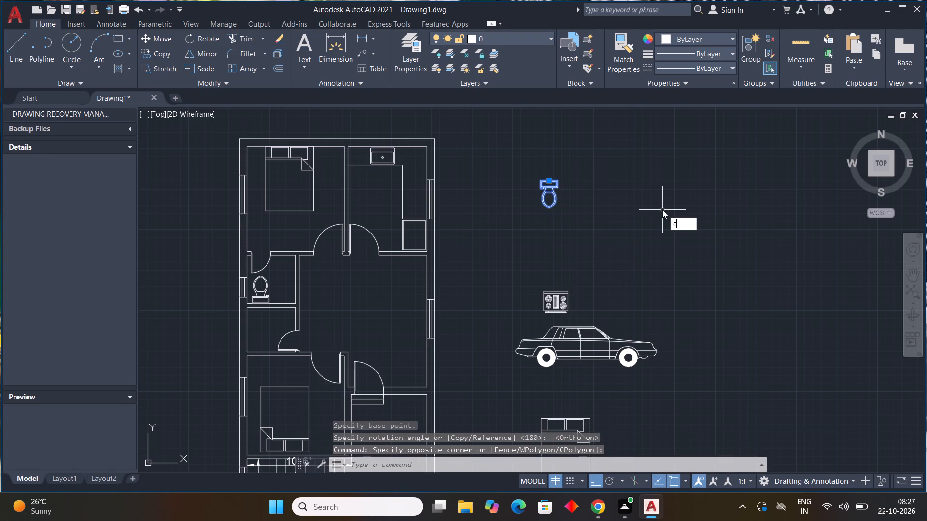
key("o")
key("space")
left_click(549, 178)
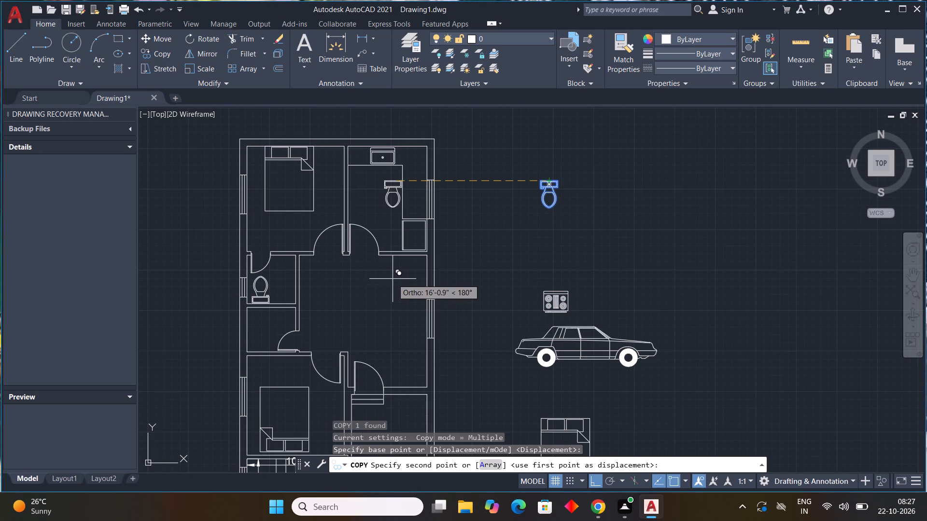
key("F8")
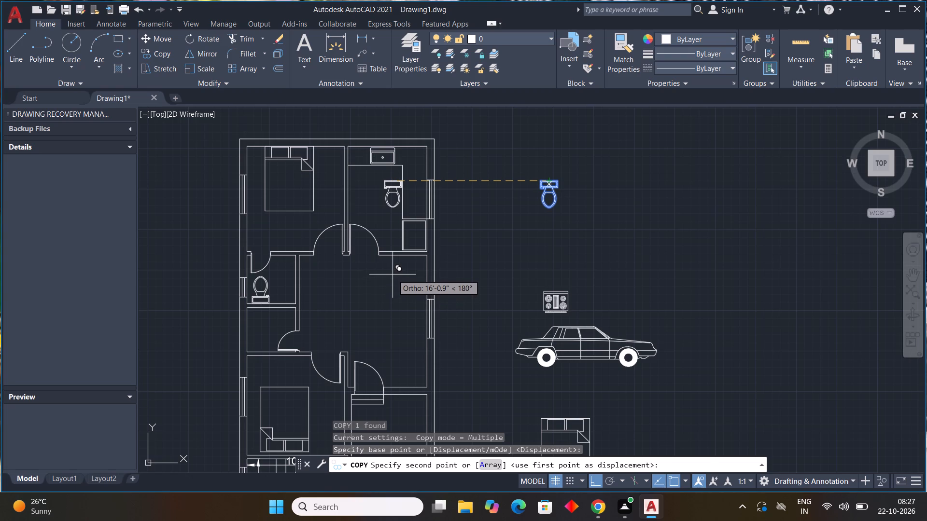
scroll(269, 315, "up", 2)
middle_click_drag(257, 312, 337, 306)
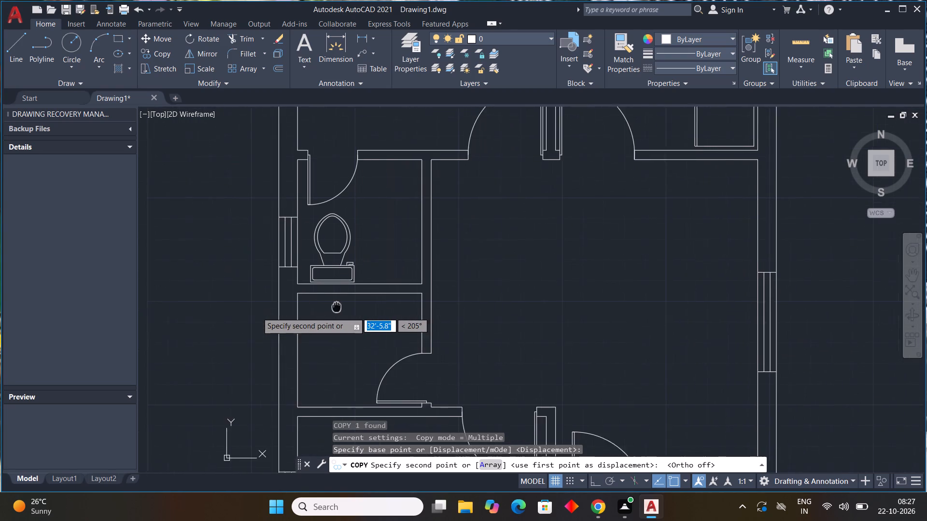
middle_click_drag(337, 306, 346, 301)
scroll(342, 290, "up", 3)
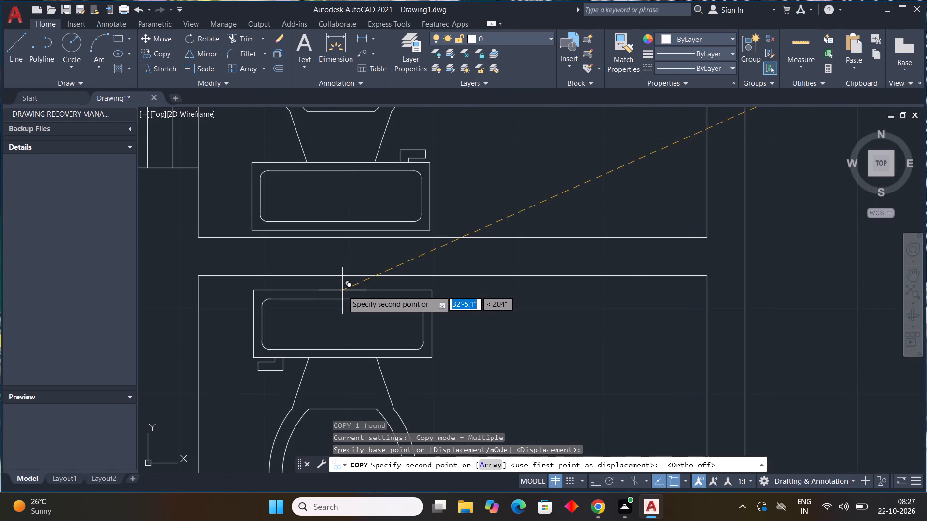
left_click(340, 285)
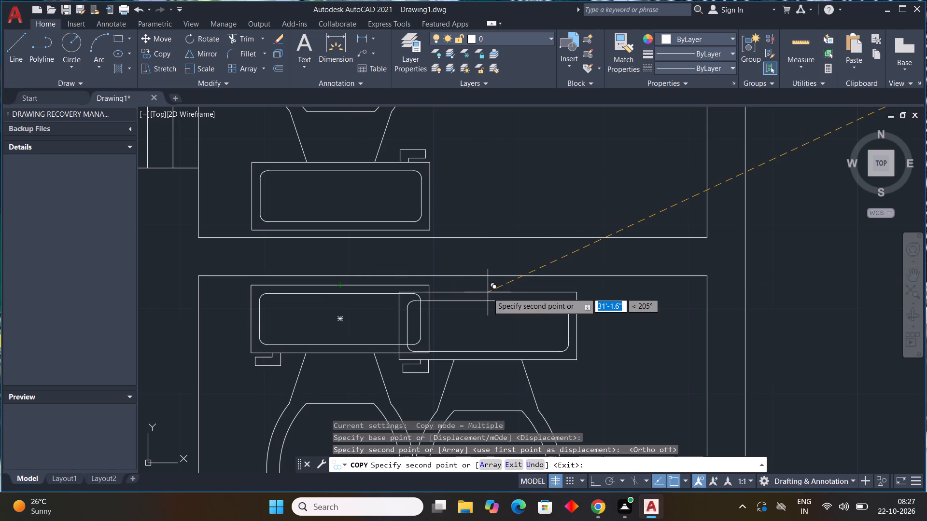
End the toilet copying without placing a further copy.
key("Escape")
key("Escape")
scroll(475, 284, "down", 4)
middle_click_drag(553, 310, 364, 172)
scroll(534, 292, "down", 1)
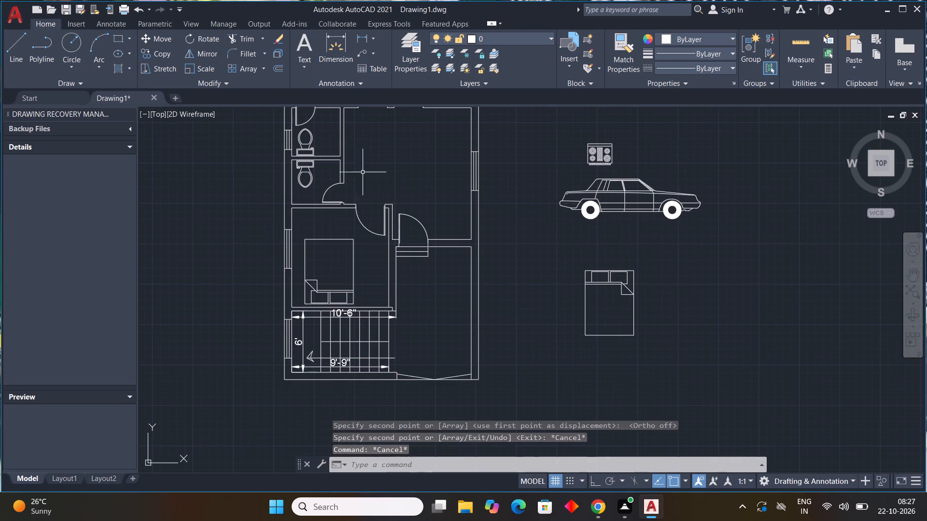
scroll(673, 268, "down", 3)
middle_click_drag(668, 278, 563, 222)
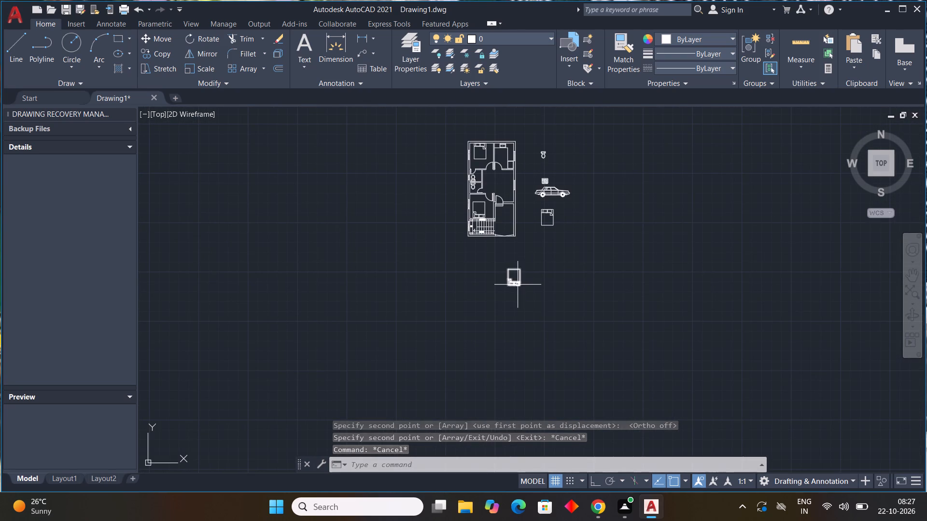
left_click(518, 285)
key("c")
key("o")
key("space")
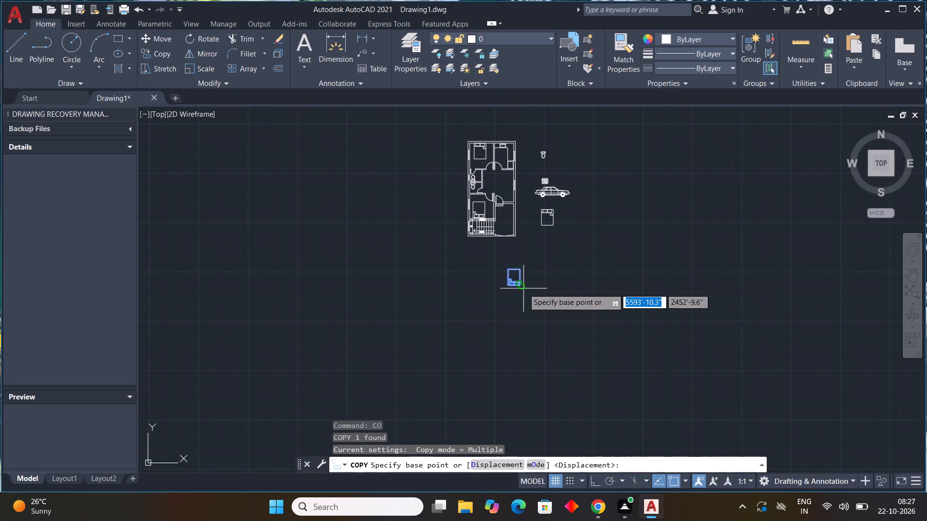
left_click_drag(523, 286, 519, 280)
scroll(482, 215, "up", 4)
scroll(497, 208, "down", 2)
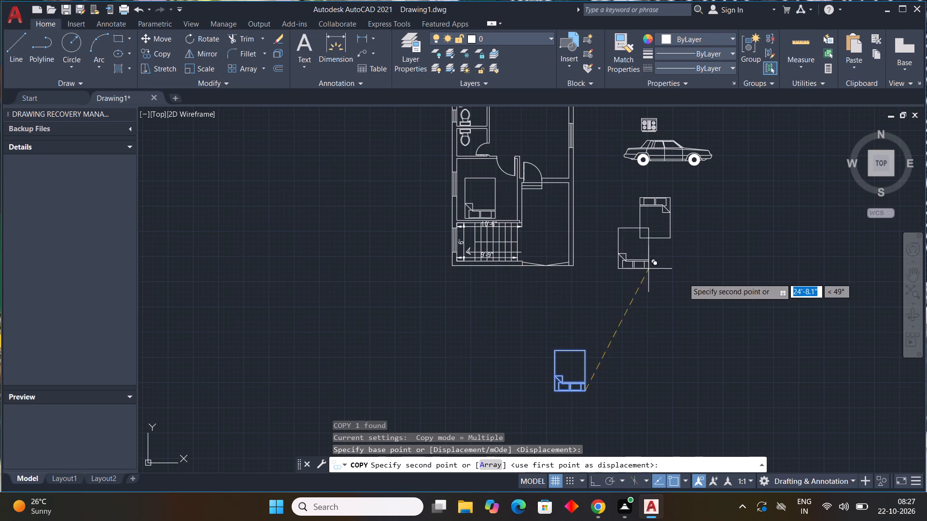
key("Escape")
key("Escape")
Set the X scale of the car block east of the plan to 0.5 in its properties.
scroll(672, 275, "down", 1)
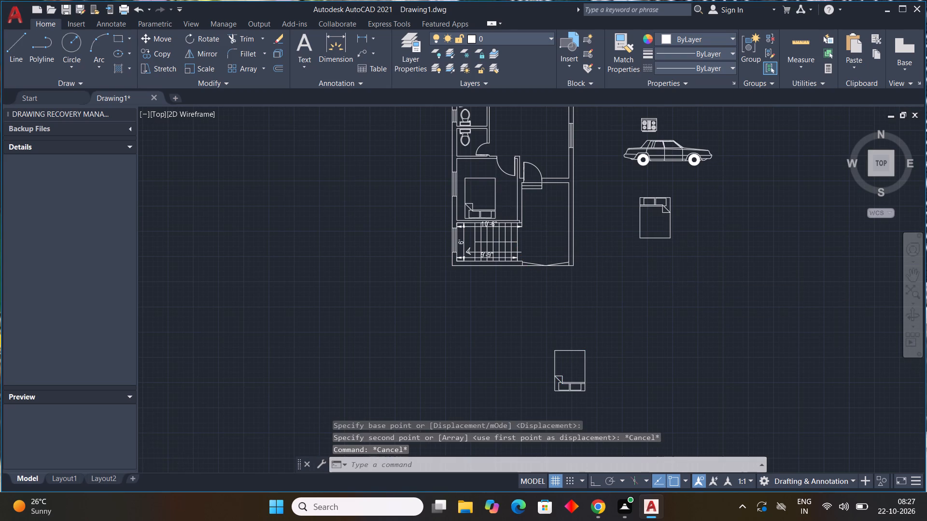
scroll(672, 275, "down", 4)
middle_click_drag(670, 276, 513, 293)
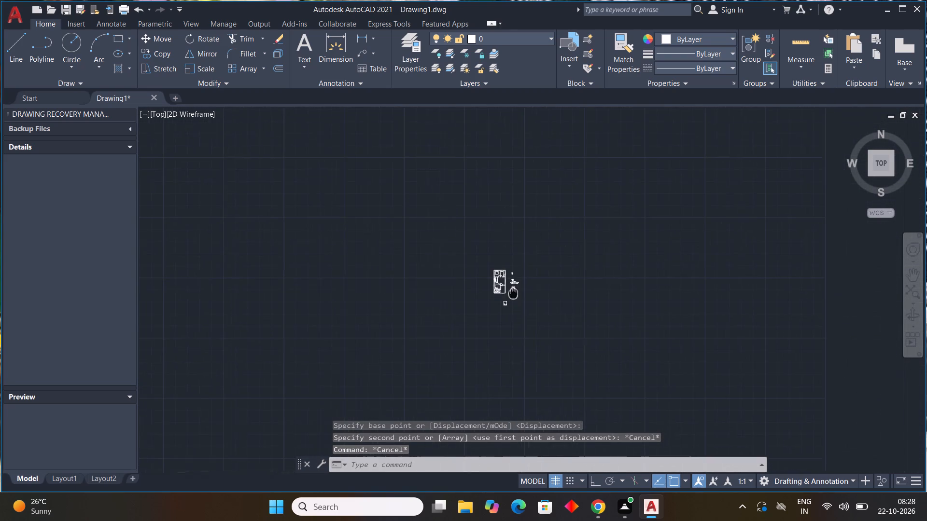
middle_click_drag(513, 293, 513, 292)
scroll(519, 280, "up", 5)
left_click(459, 285)
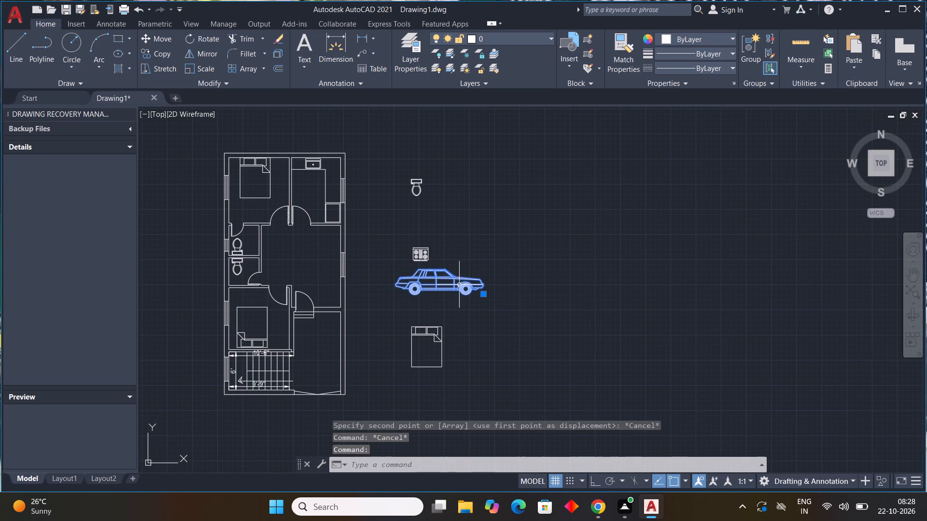
right_click(585, 271)
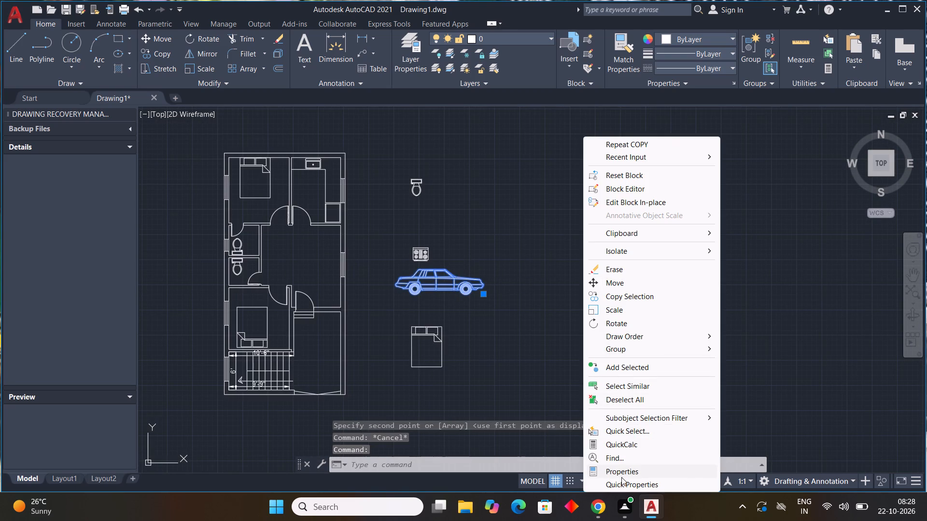
left_click(620, 475)
scroll(62, 123, "down", 4)
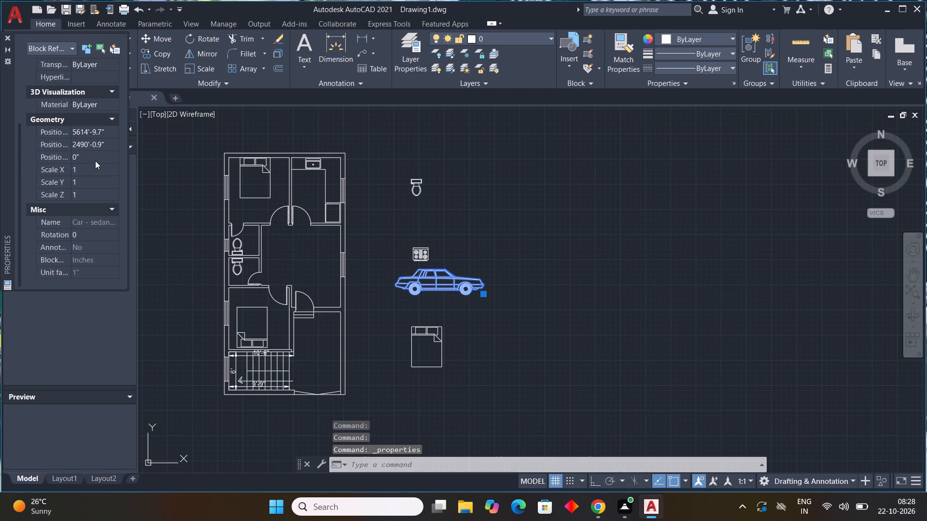
scroll(95, 161, "down", 4)
left_click(92, 172)
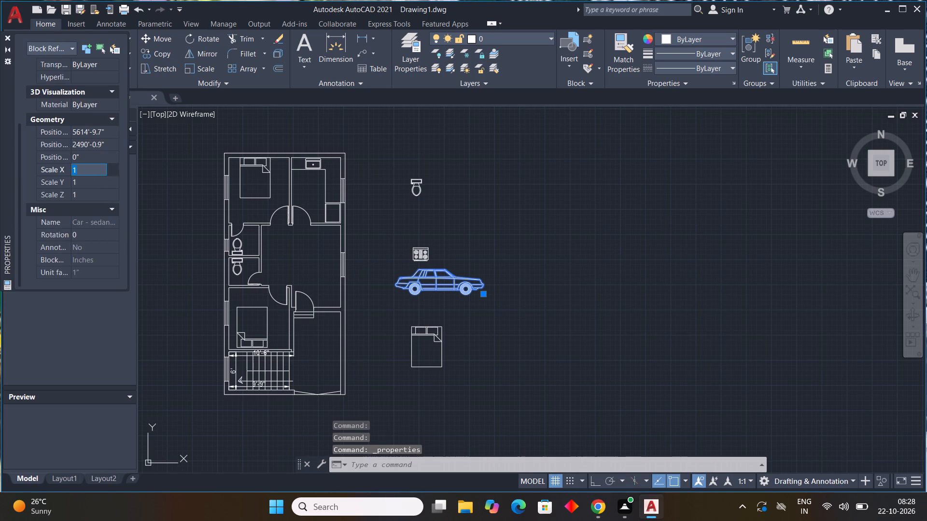
key("o")
key("BackSpace")
type("0.5")
key("Return")
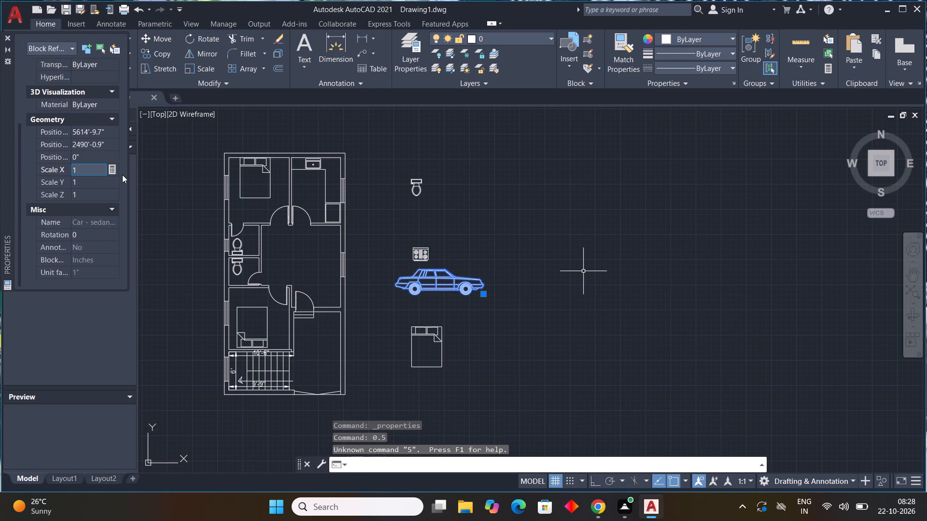
left_click_drag(87, 168, 0, 168)
left_click(85, 174)
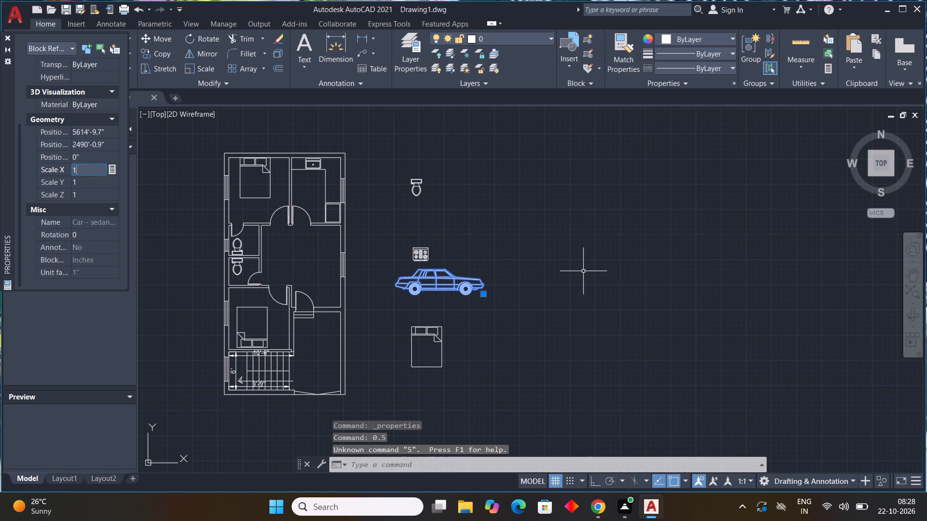
left_click_drag(85, 174, 76, 172)
left_click_drag(92, 165, 28, 164)
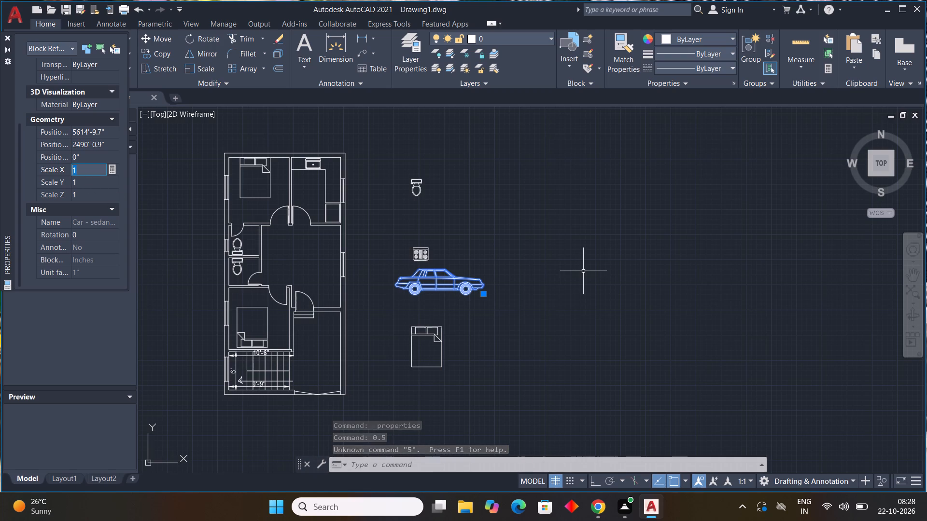
key("0")
type(".5")
key("Return")
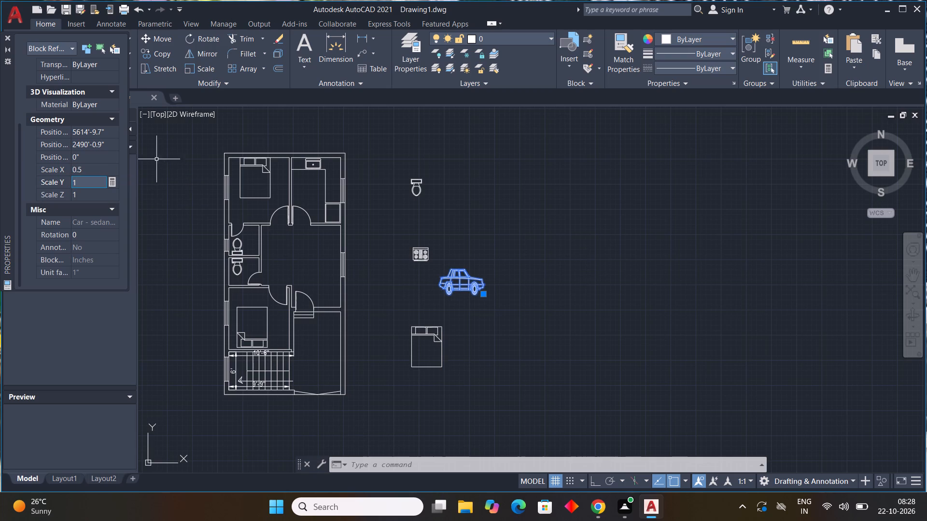
Set the car block's Y scale to 0.5 and deselect it.
left_click_drag(90, 184, 26, 165)
key("0")
type(".5")
key("Return")
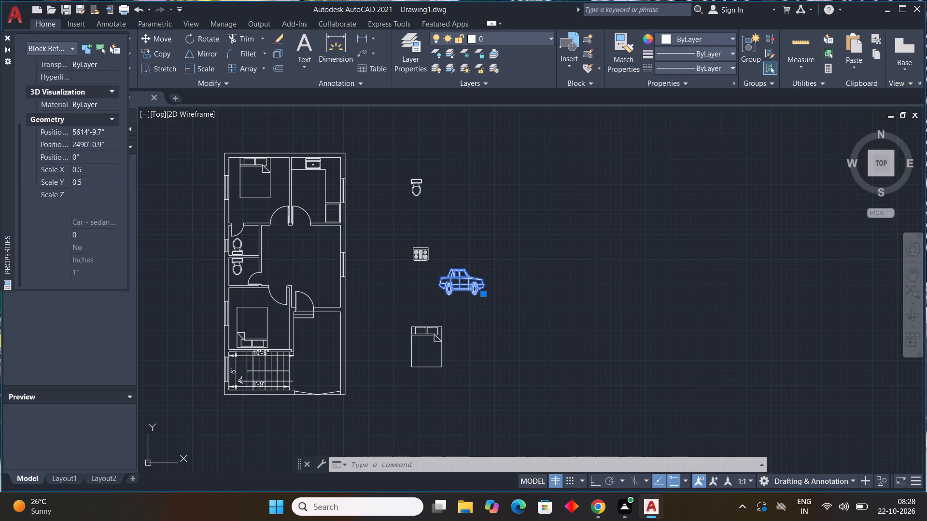
key("Escape")
key("Escape")
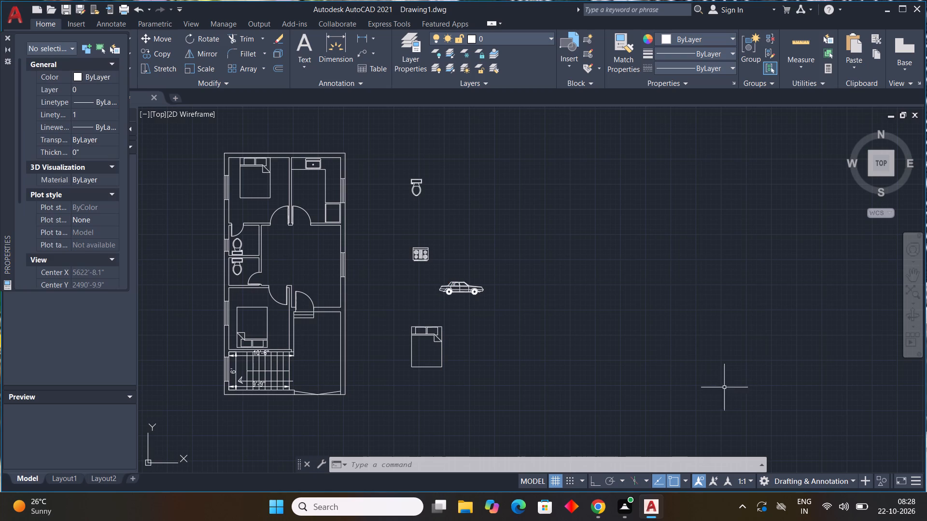
Copy the scaled car by its front wheel into the southeast parking area, beside the staircase.
left_click(460, 290)
key("c")
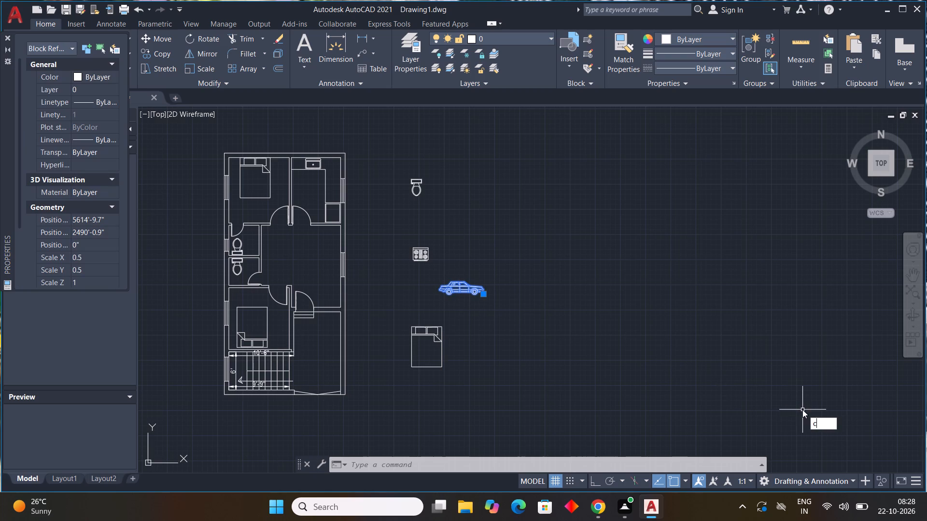
key("o")
key("space")
left_click(470, 293)
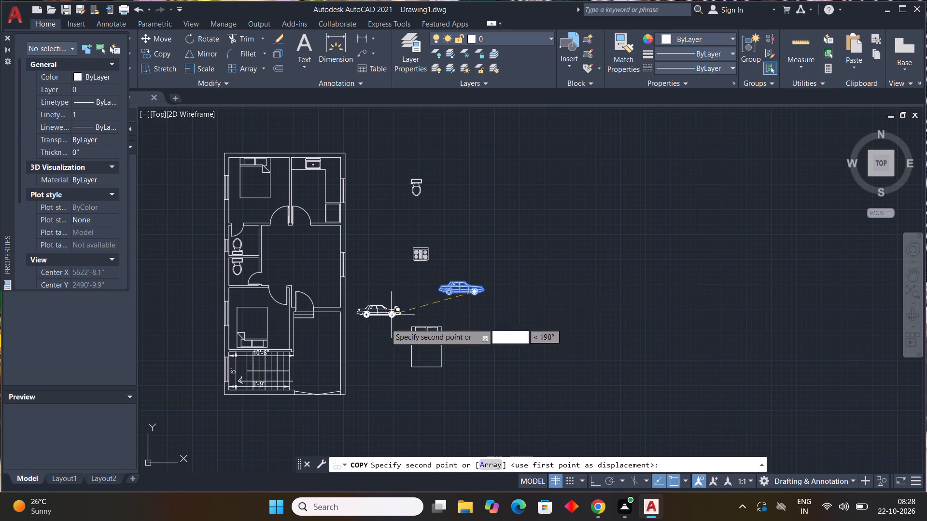
scroll(325, 361, "up", 3)
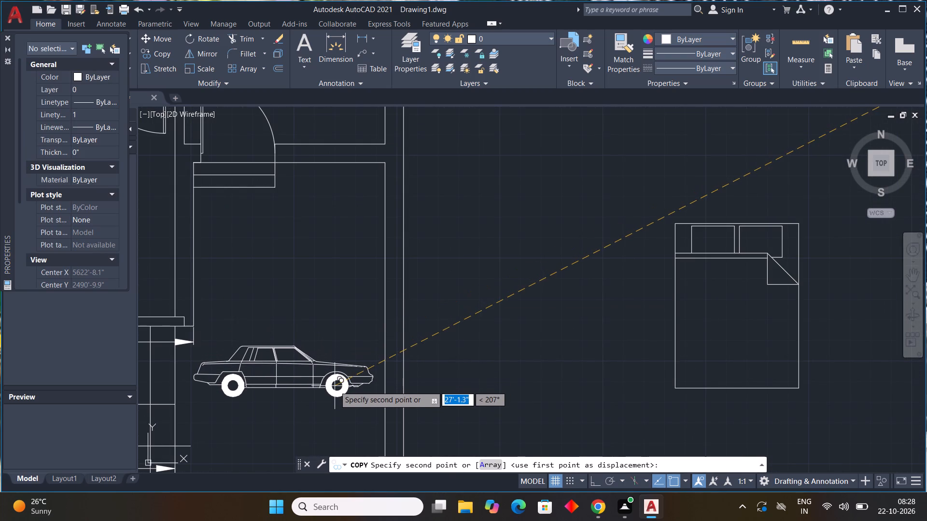
left_click(335, 386)
key("Escape")
Delete the leftover toilet, stove, car and bed blocks east of the plan.
scroll(652, 415, "down", 4)
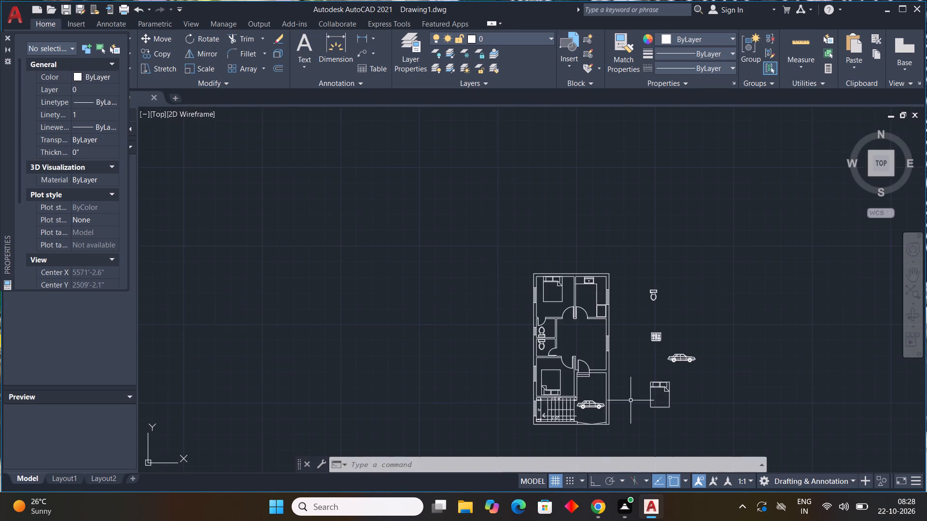
scroll(634, 398, "up", 2)
middle_click_drag(640, 388, 532, 316)
scroll(602, 399, "down", 1)
left_click(586, 130)
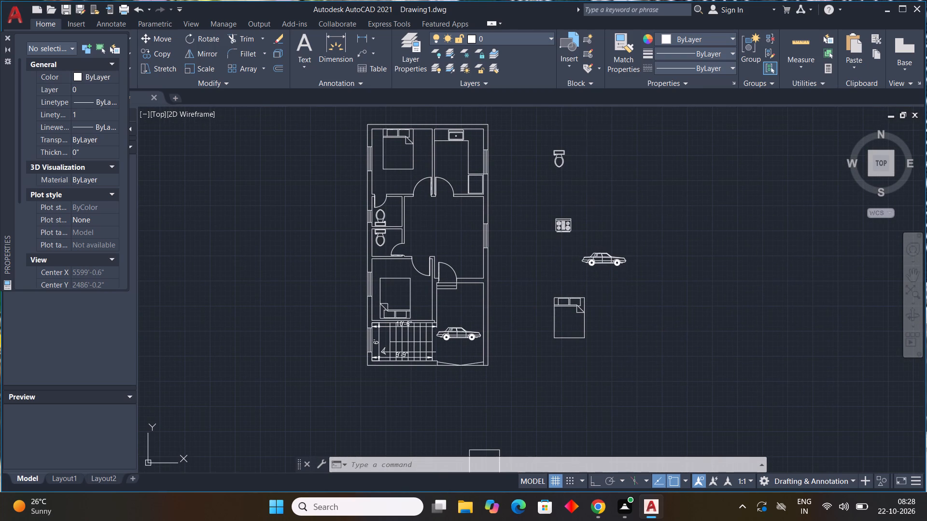
left_click(531, 374)
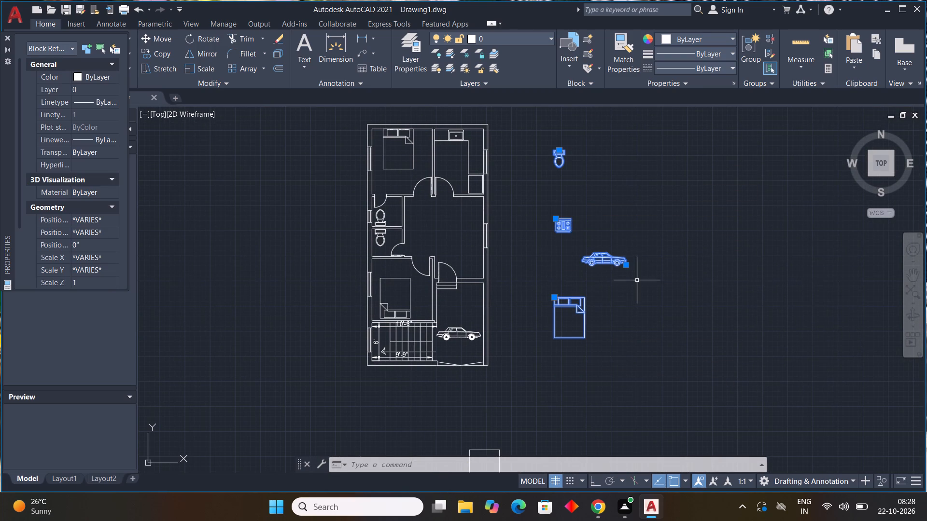
key("Delete")
Dimension the plan's overall width between the north wall's outer corners, with the dimension line just north of the wall.
left_click(338, 55)
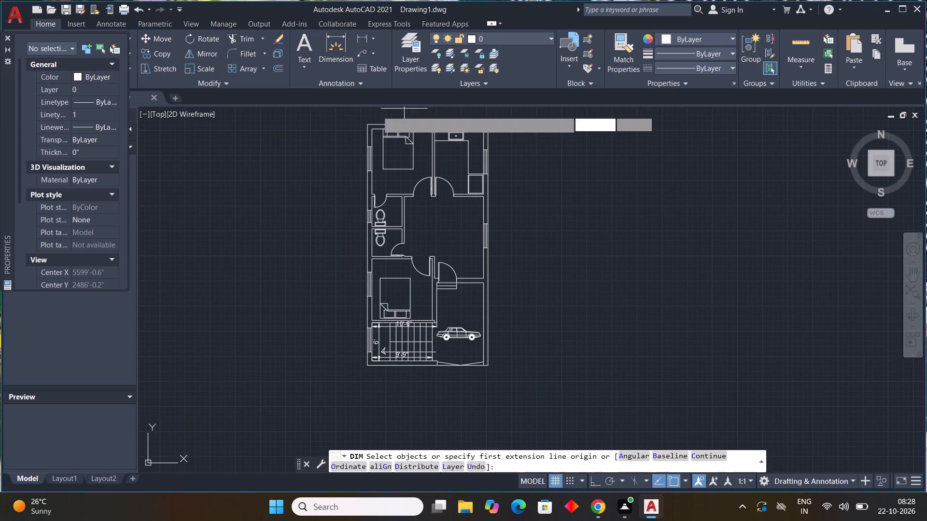
middle_click_drag(405, 143, 403, 208)
scroll(367, 189, "up", 3)
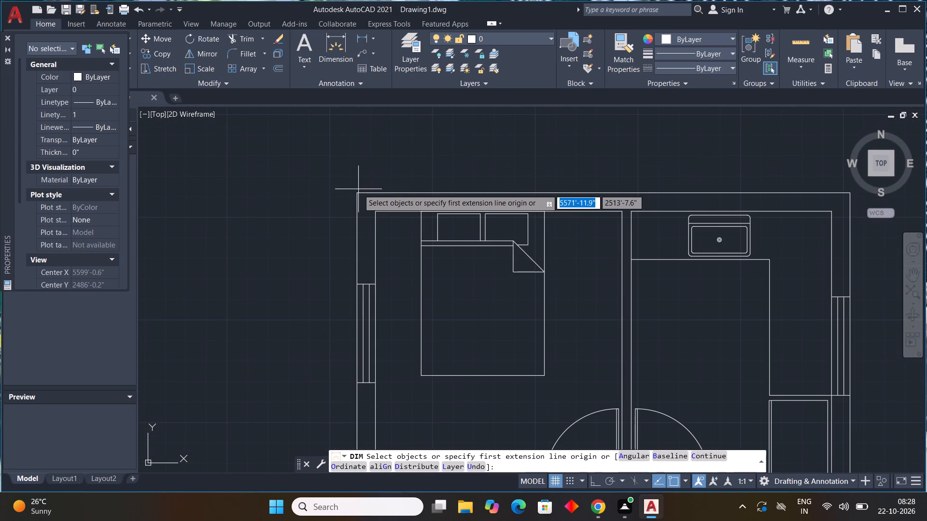
left_click(357, 191)
scroll(609, 173, "down", 1)
middle_click_drag(609, 173, 560, 157)
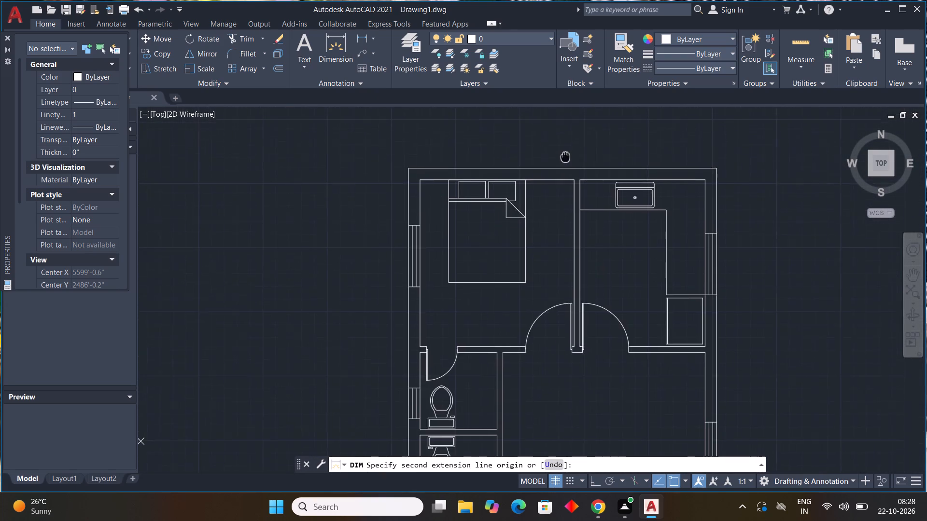
middle_click_drag(560, 157, 481, 175)
scroll(628, 180, "up", 2)
left_click(641, 197)
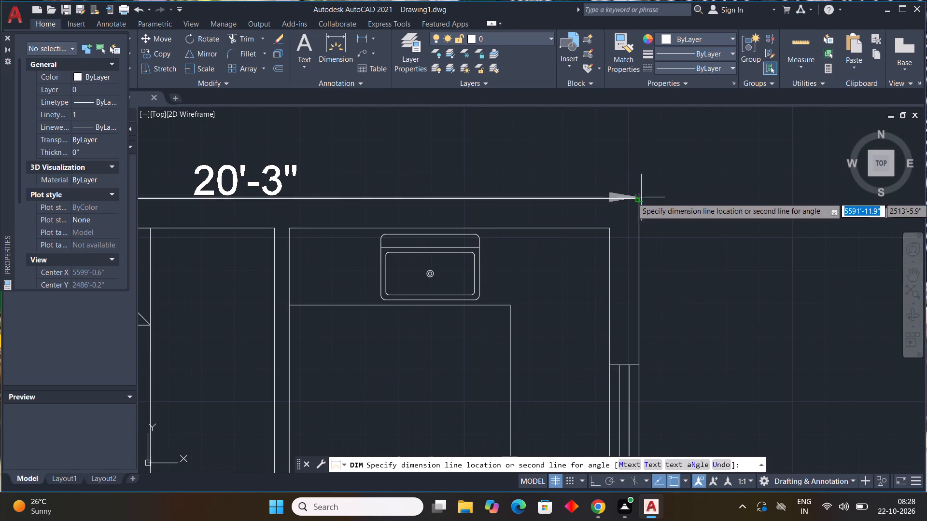
left_click(645, 176)
Dimension the plan's overall length between the west wall's outer corners, with the dimension line just west of the wall.
scroll(690, 176, "down", 3)
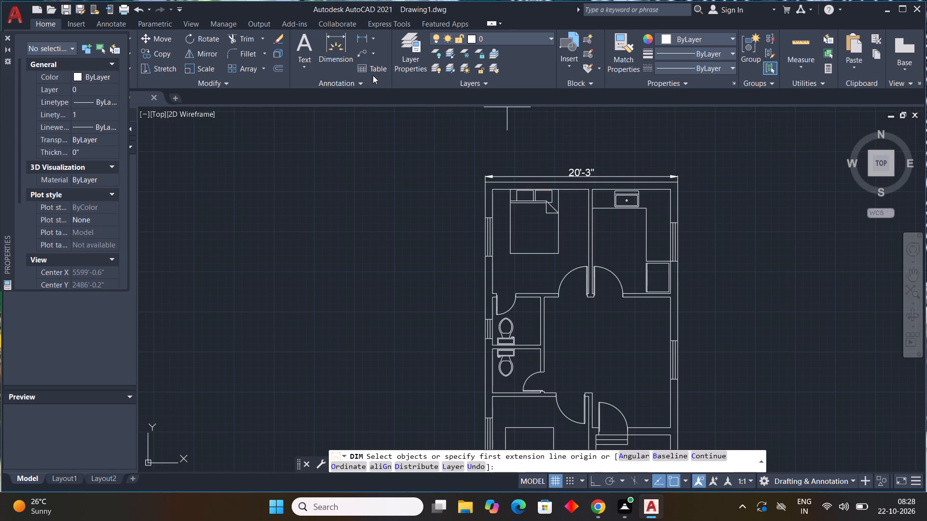
left_click(339, 65)
scroll(481, 183, "up", 3)
left_click(494, 179)
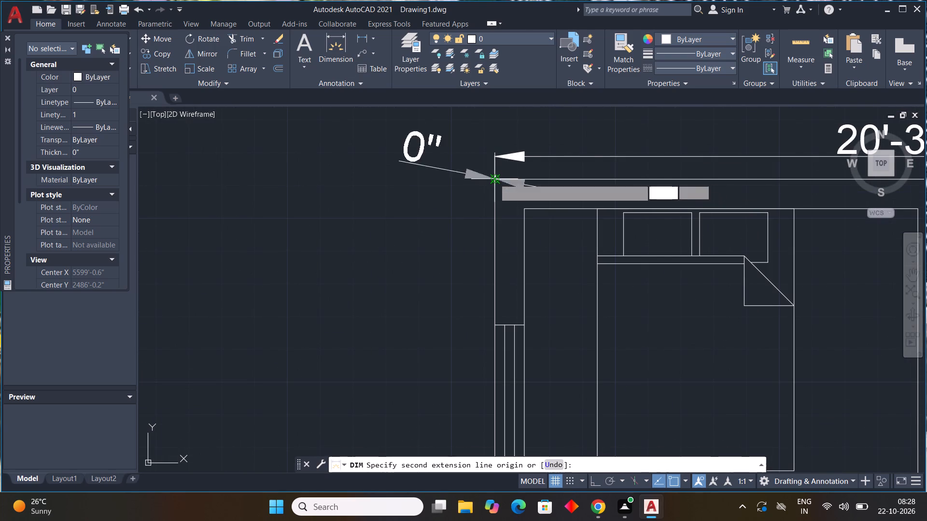
scroll(479, 280, "down", 2)
middle_click_drag(478, 311, 464, 219)
scroll(464, 222, "down", 2)
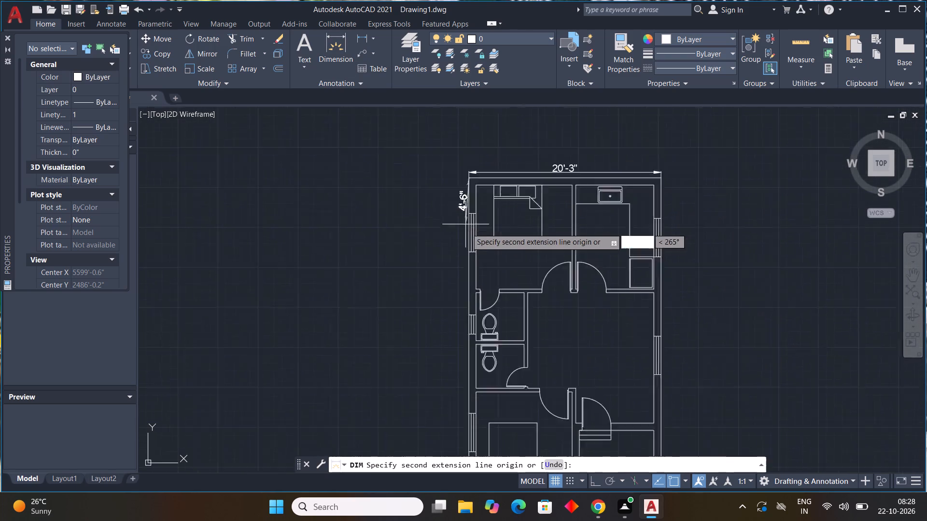
scroll(467, 230, "down", 1)
scroll(471, 370, "up", 3)
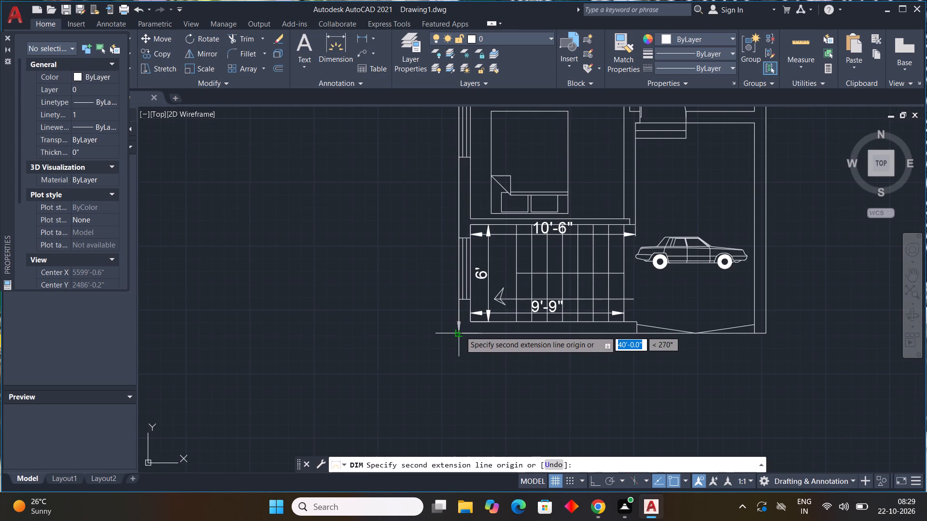
scroll(460, 331, "up", 4)
left_click(443, 351)
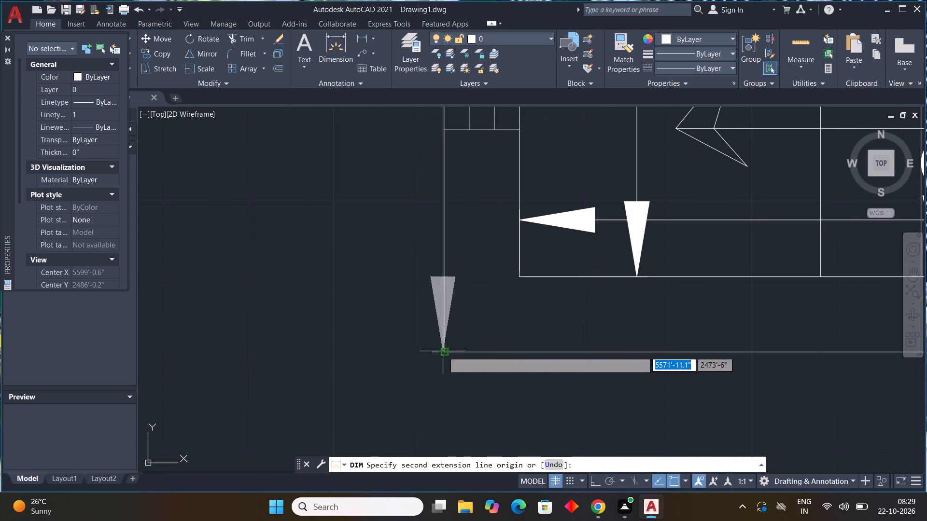
scroll(395, 342, "down", 6)
left_click(382, 343)
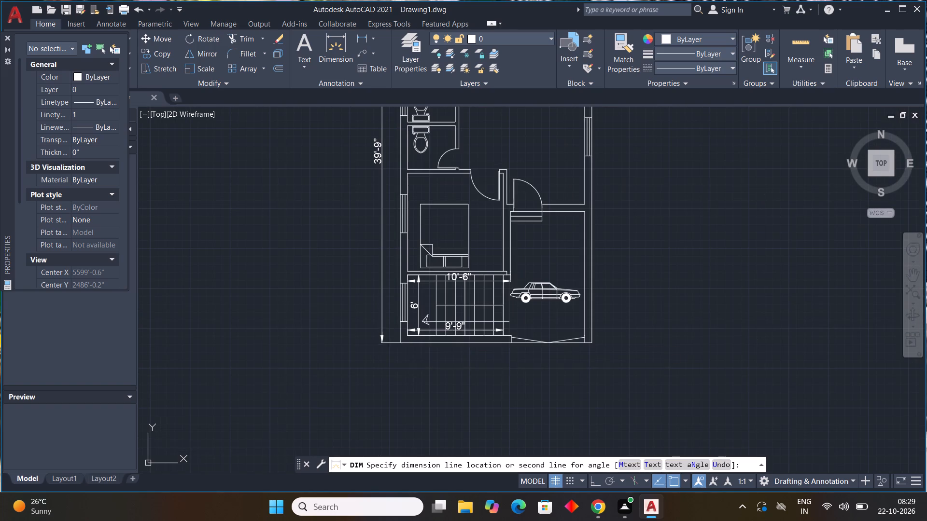
key("Escape")
key("Escape")
key("Escape")
key("Escape")
key("Escape")
key("Escape")
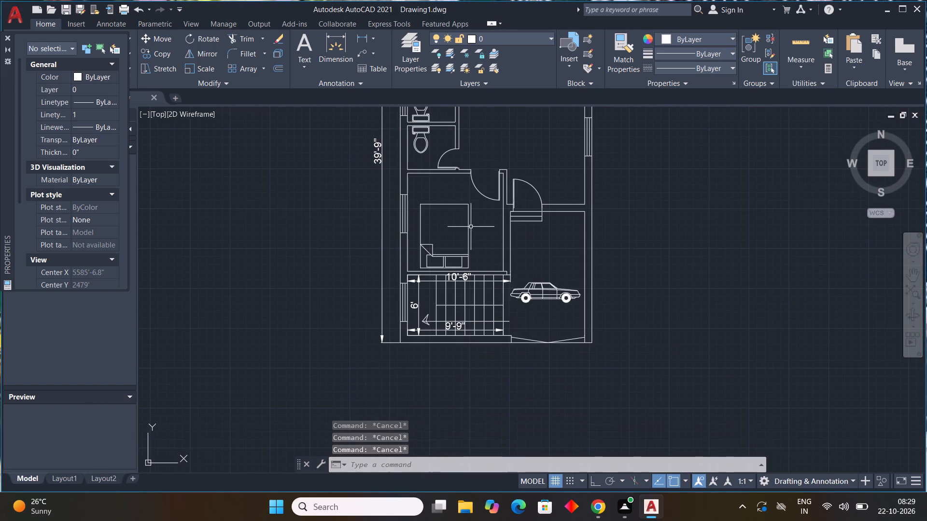
Override the text of the overall length dimension west of the plan with 40'.
middle_click_drag(471, 227, 446, 307)
scroll(471, 227, "down", 1)
scroll(379, 238, "up", 3)
double_click(399, 291)
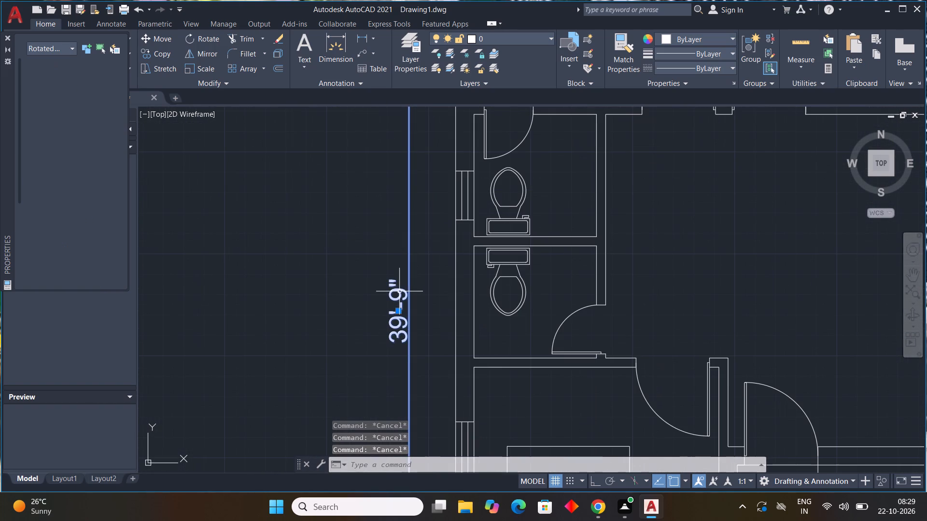
key("Delete")
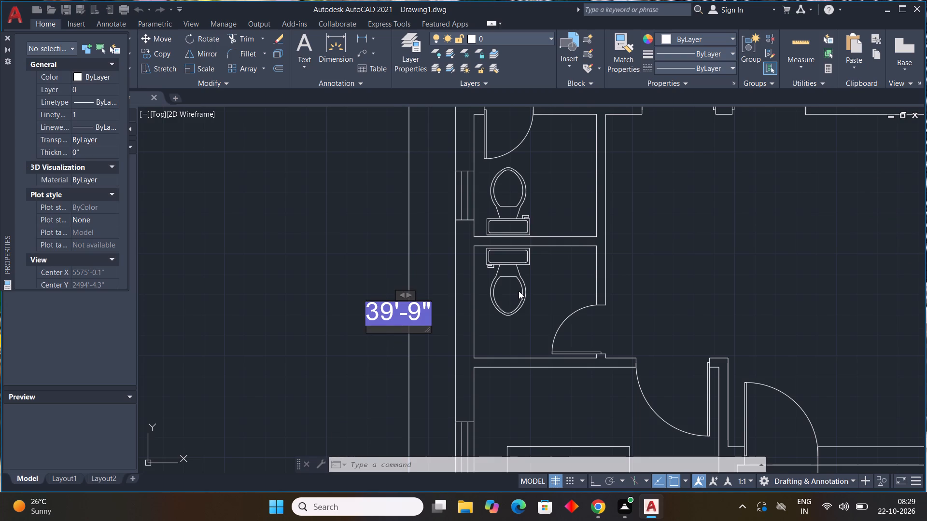
key("Delete")
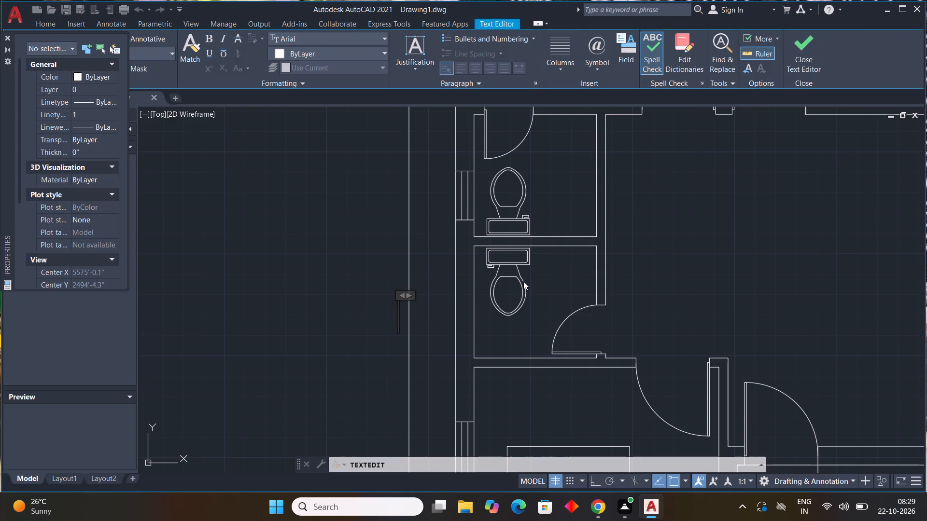
type("40")
key("apostrophe")
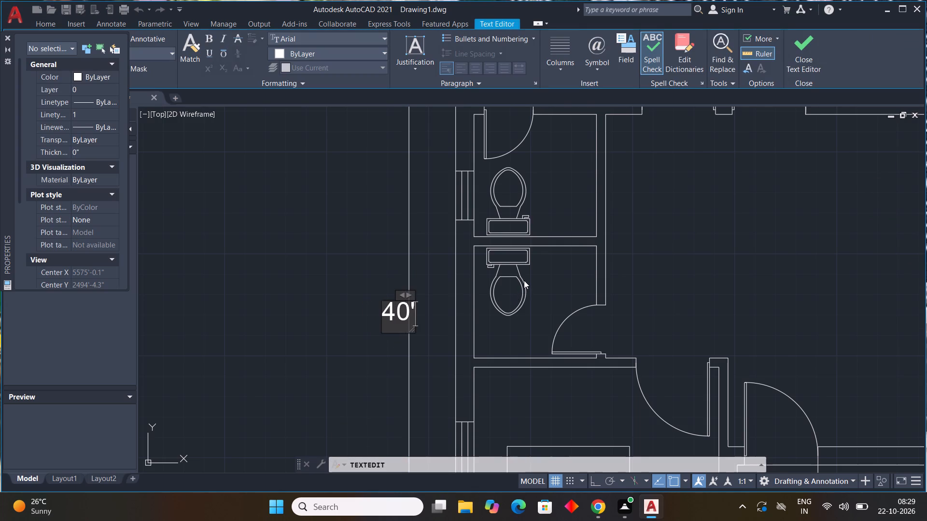
key("Return")
left_click(308, 250)
scroll(384, 259, "down", 3)
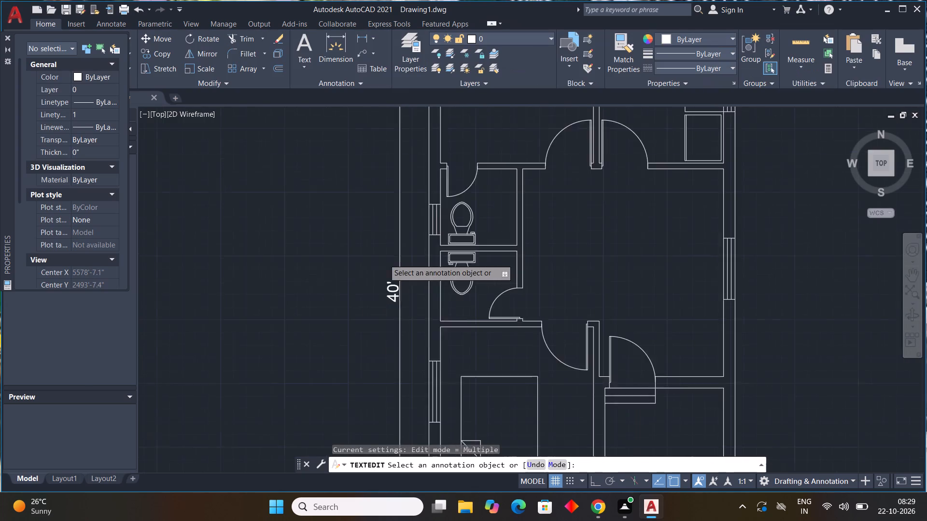
scroll(503, 284, "down", 2)
scroll(505, 280, "up", 3)
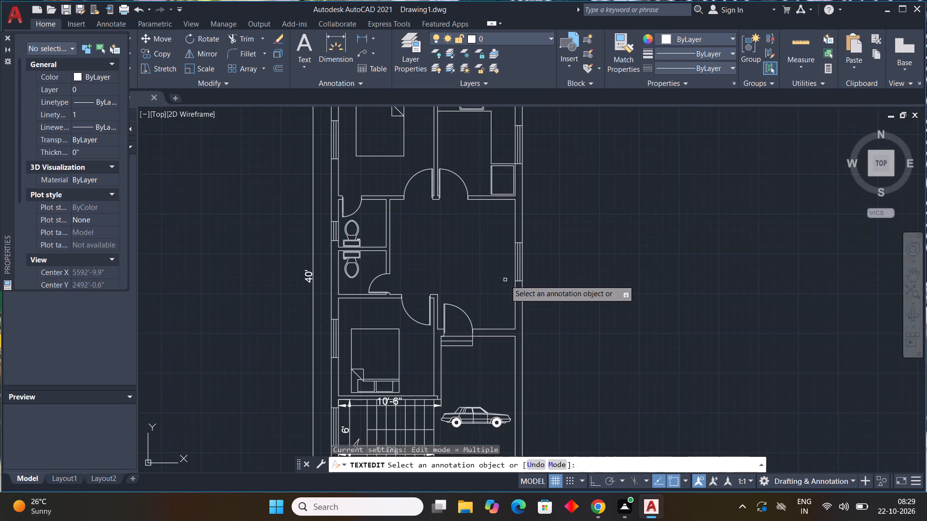
key("Escape")
key("Escape")
key("Escape")
key("Escape")
key("Escape")
key("Escape")
key("Escape")
key("Escape")
key("Escape")
key("Escape")
key("Escape")
key("Escape")
key("Escape")
key("Escape")
key("Escape")
key("Escape")
key("Escape")
key("Escape")
key("Escape")
key("Escape")
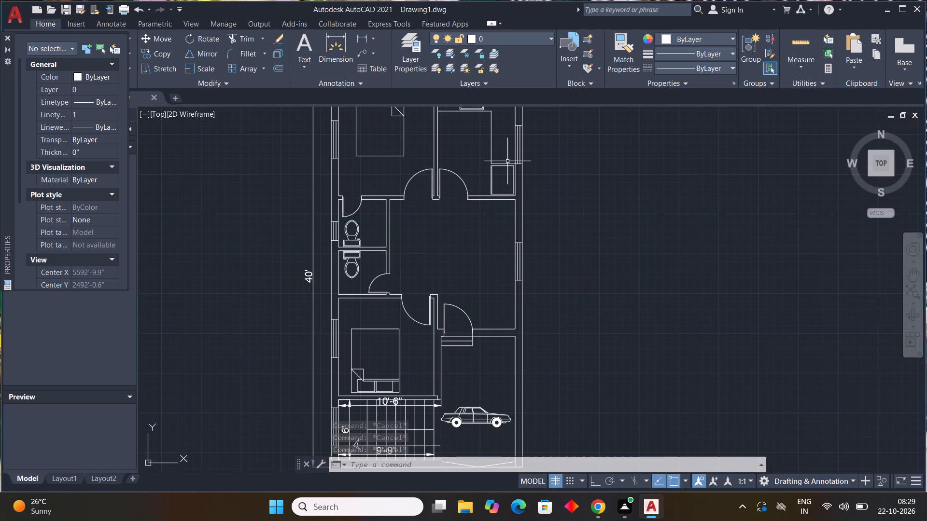
Delete the leftover bed block south of the plan.
scroll(411, 169, "down", 1)
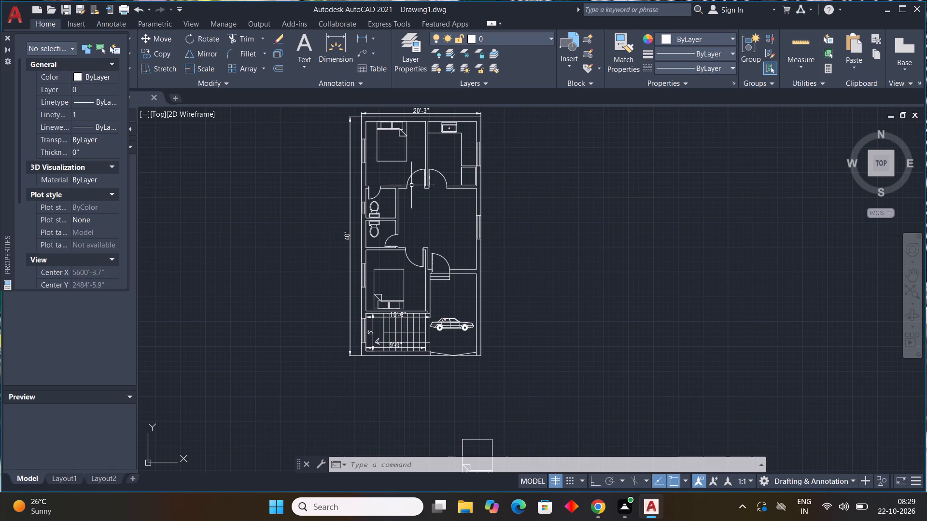
middle_click_drag(415, 189, 366, 106)
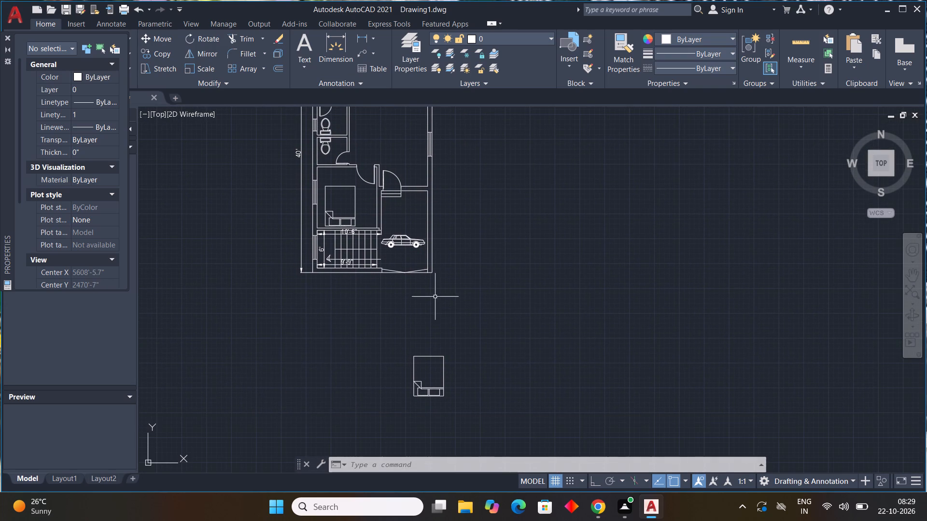
left_click(435, 337)
left_click(385, 393)
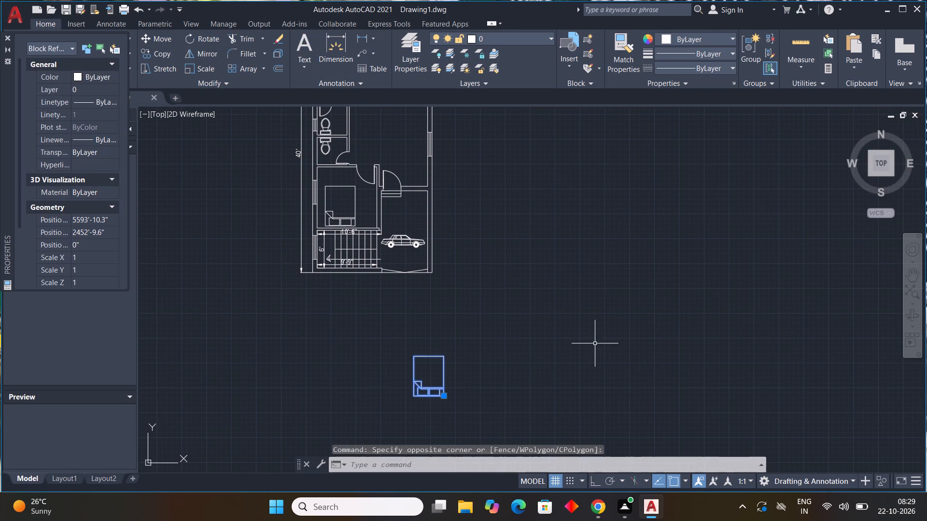
key("Delete")
Place multiline text over the bed in the northwest bedroom, reading BED ROOM-1.
scroll(409, 275, "down", 1)
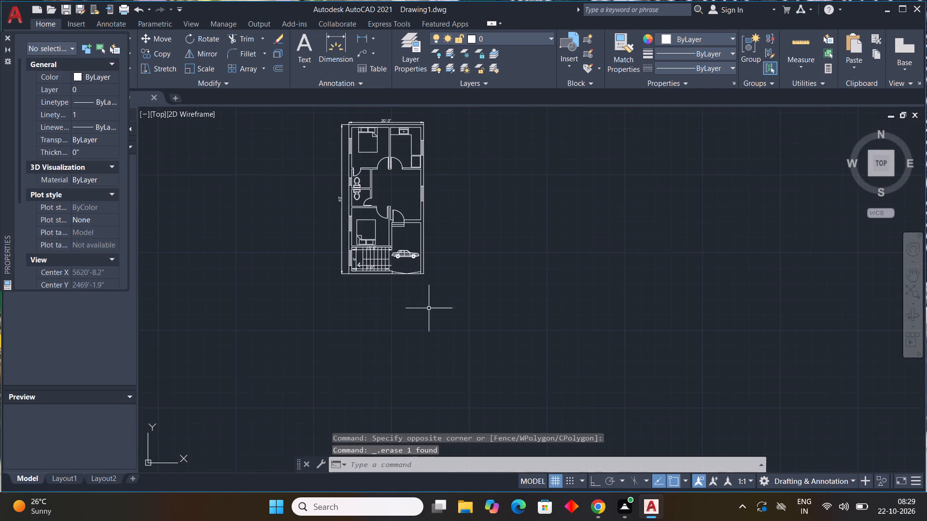
middle_click_drag(441, 327, 484, 342)
scroll(428, 268, "up", 2)
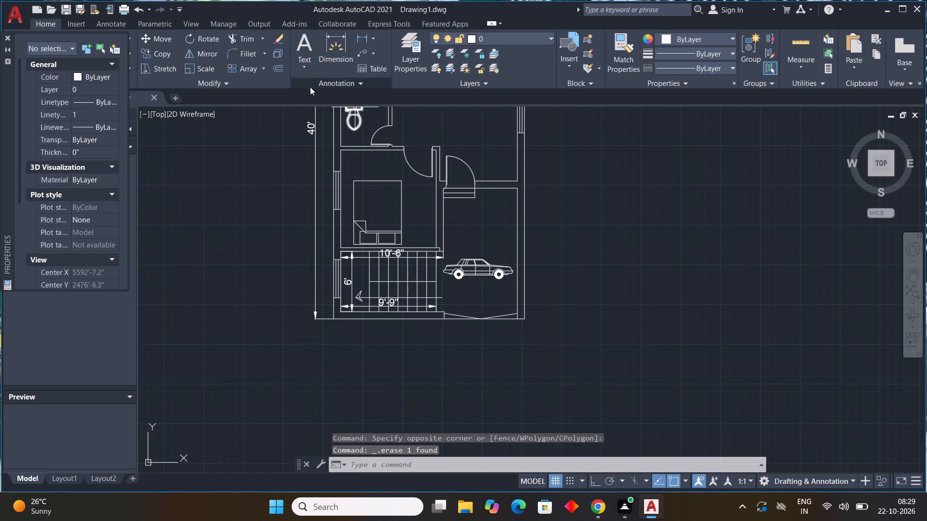
left_click(304, 39)
middle_click_drag(380, 113, 414, 260)
scroll(397, 193, "down", 1)
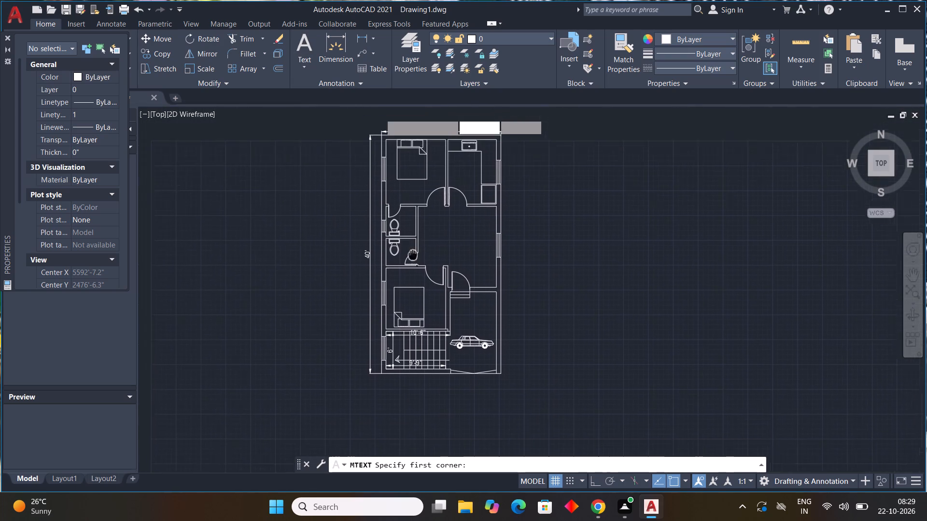
middle_click_drag(414, 260, 424, 292)
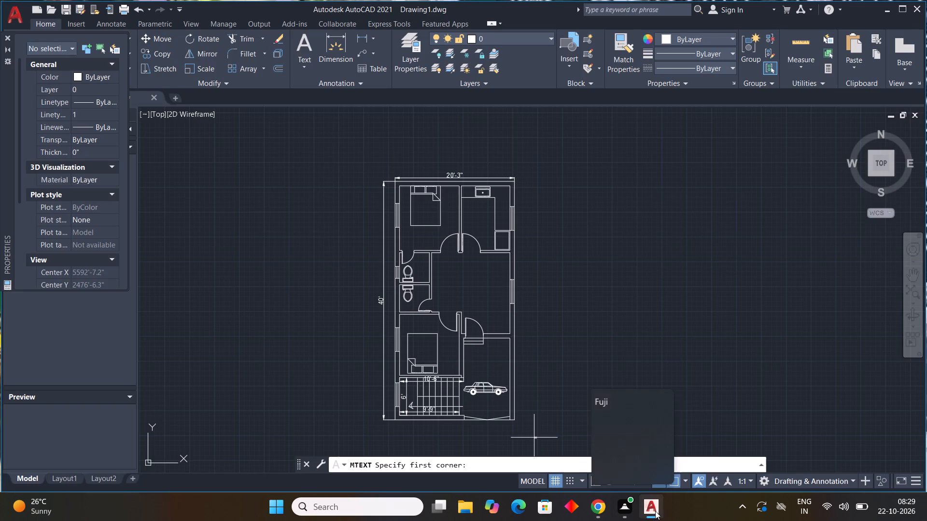
left_click(667, 455)
scroll(414, 206, "up", 4)
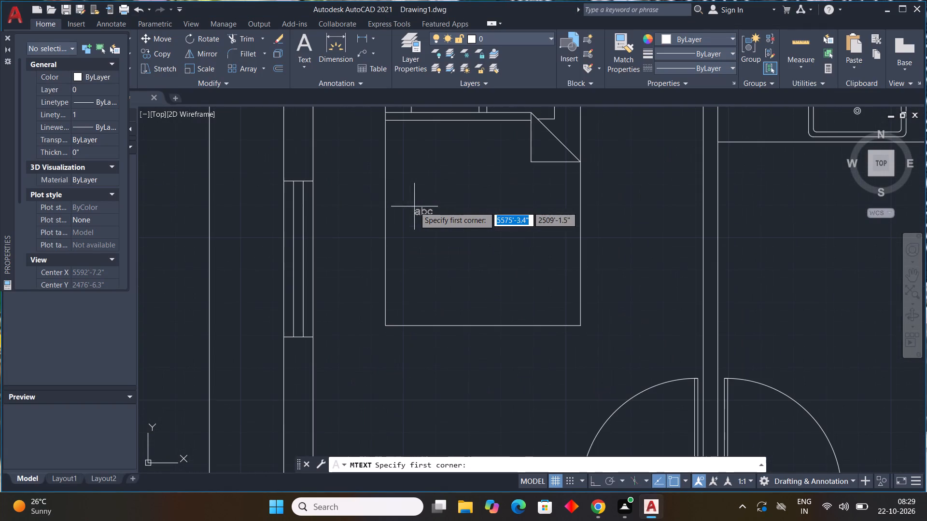
left_click(367, 200)
left_click(623, 289)
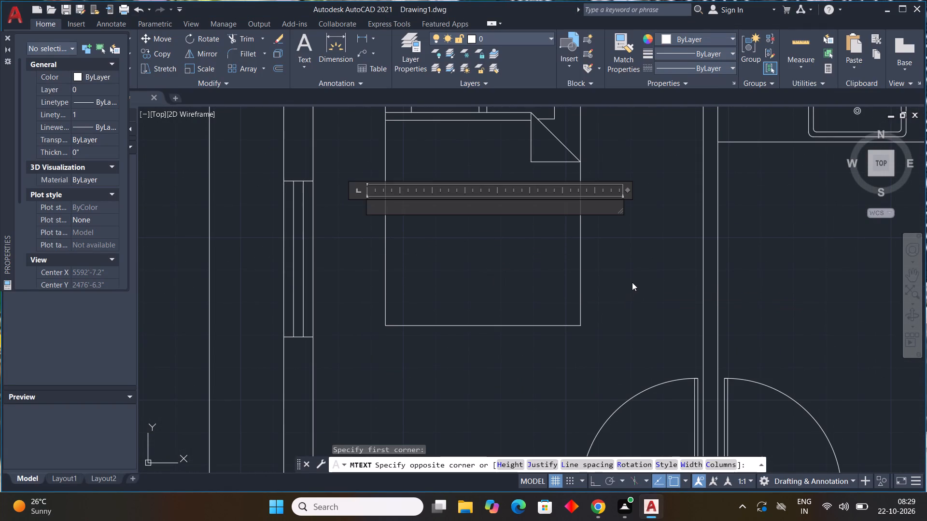
type("bed")
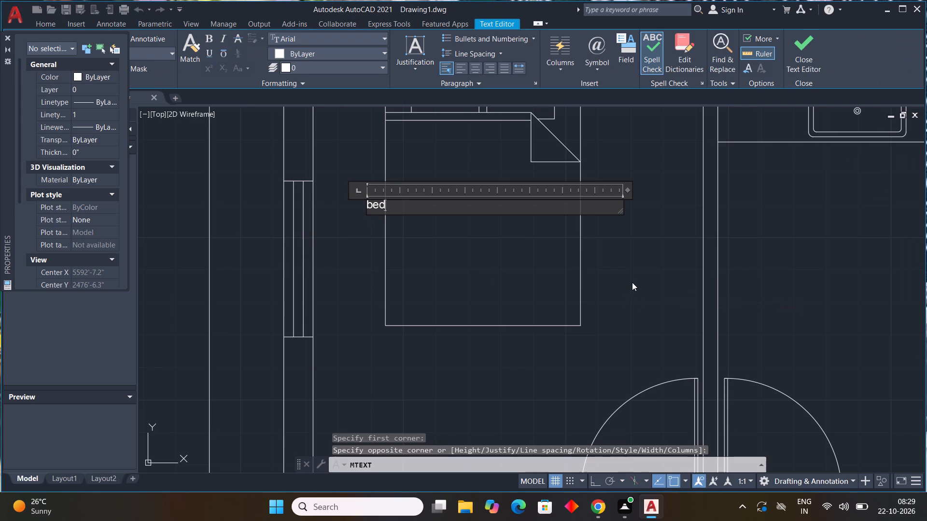
key("space")
key("BackSpace")
key("BackSpace")
key("BackSpace")
key("BackSpace")
key("BackSpace")
key("BackSpace")
key("BackSpace")
key("BackSpace")
key("BackSpace")
key("BackSpace")
key("BackSpace")
key("BackSpace")
key("BackSpace")
key("BackSpace")
key("BackSpace")
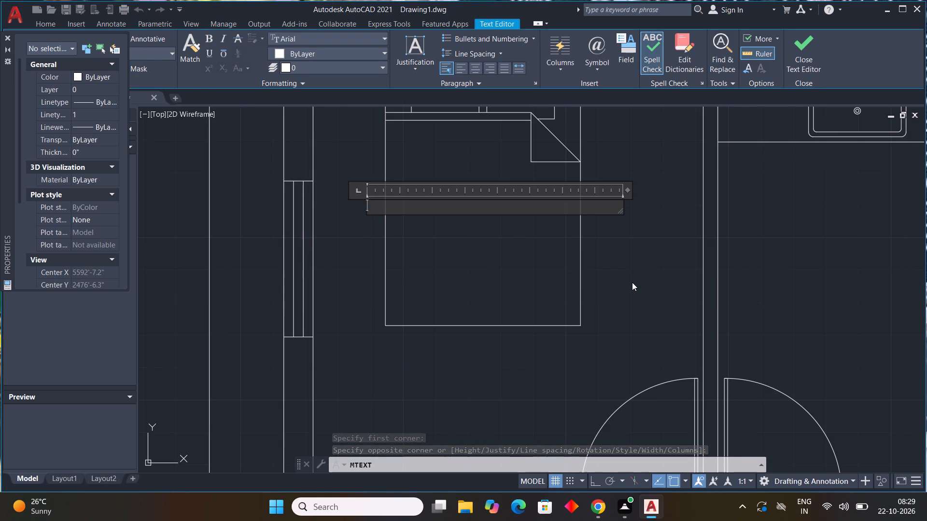
type("BE")
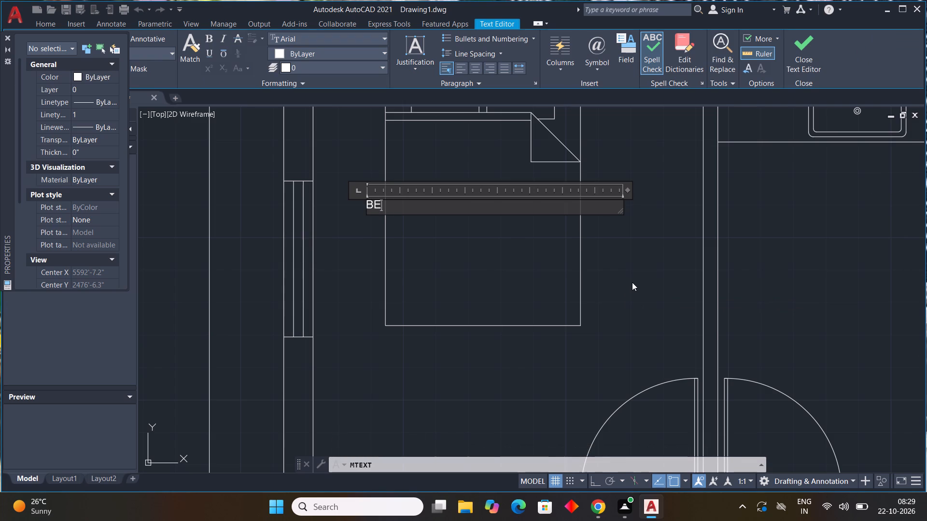
type("D ROOM")
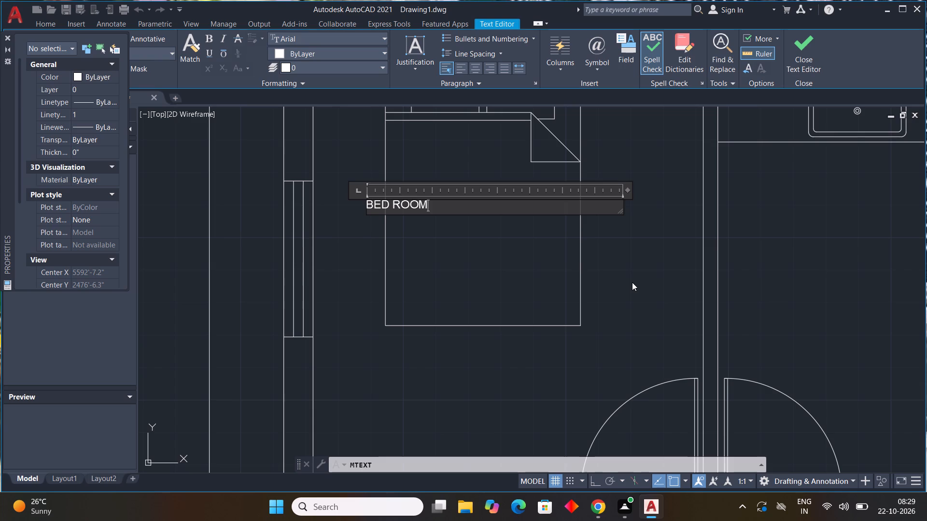
type("-1")
Add a second line with the room size 10'0"X10'10" below BED ROOM-1 and finish the text.
key("Return")
key("2")
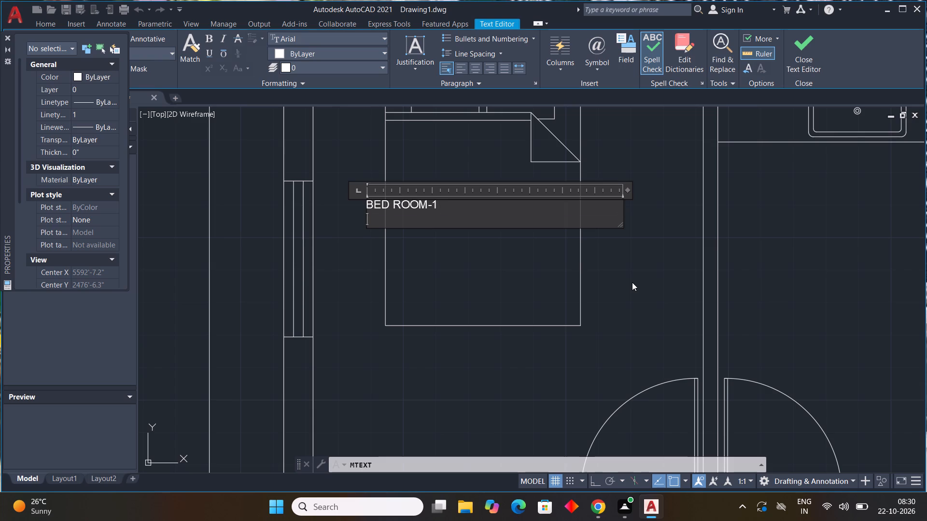
key("BackSpace")
type("10'0\"")
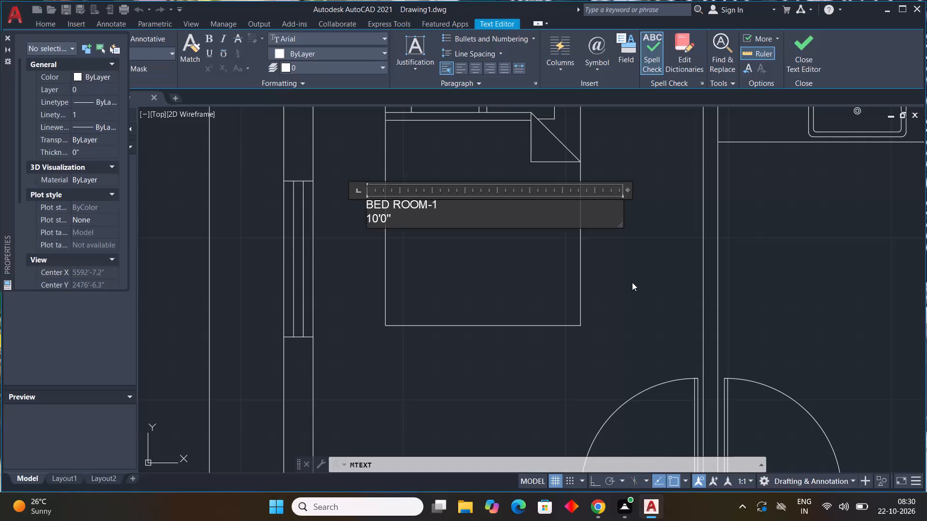
key("x")
type("10'0\"")
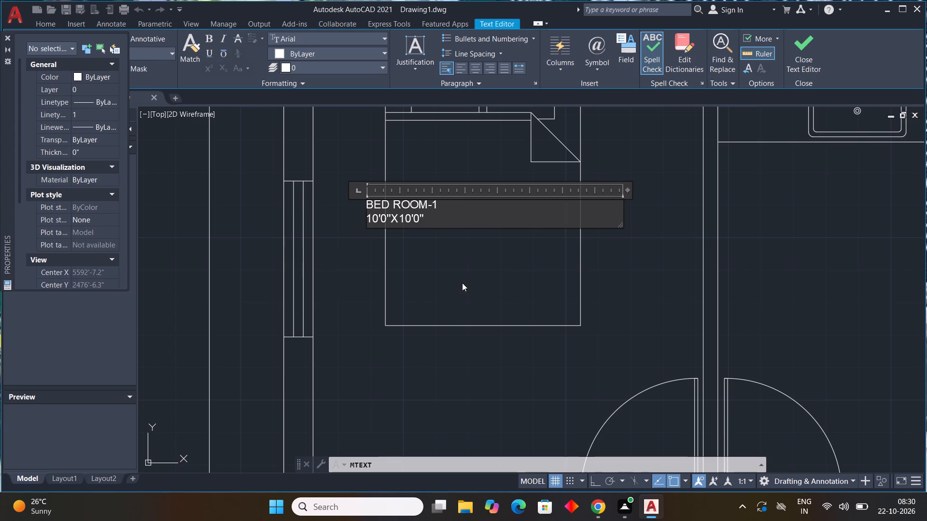
left_click(414, 219)
key("1")
left_click(475, 281)
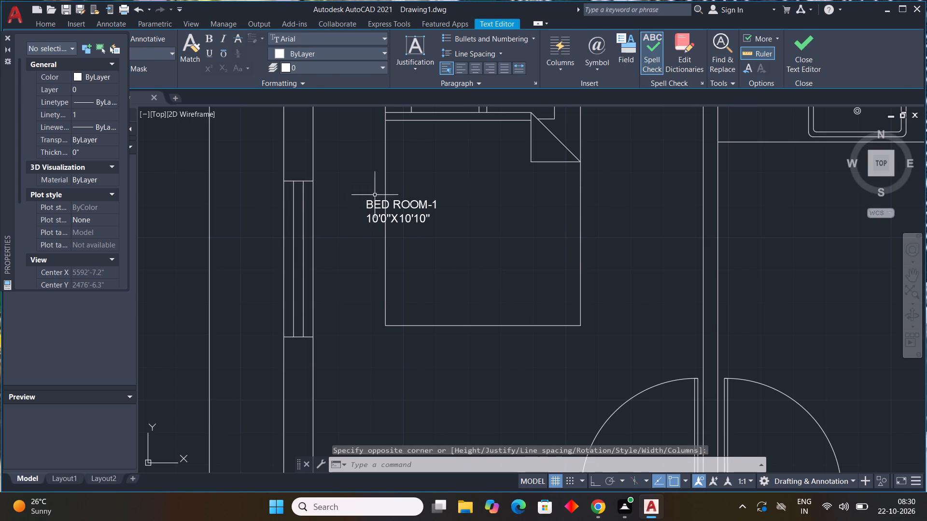
Set the BED ROOM-1 label's text height to 9".
left_click(422, 219)
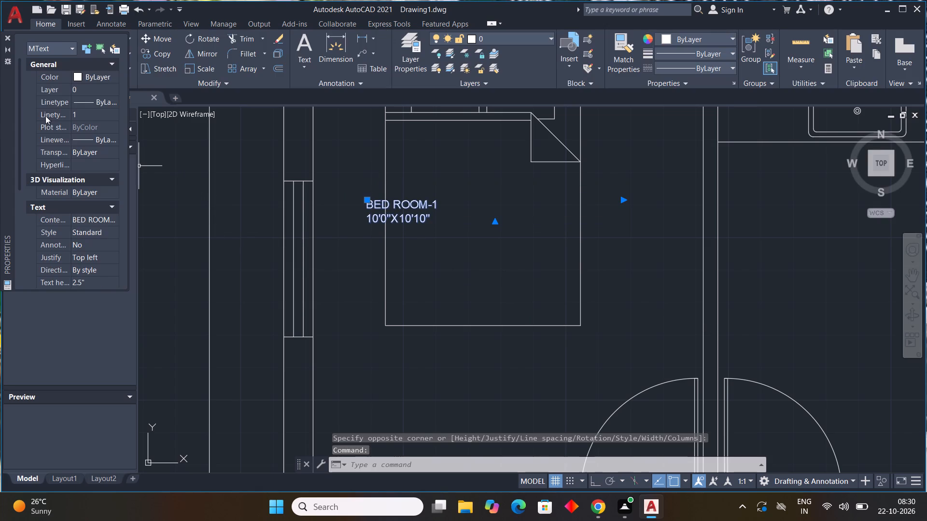
scroll(49, 121, "down", 3)
left_click(89, 118)
left_click_drag(94, 115, 10, 95)
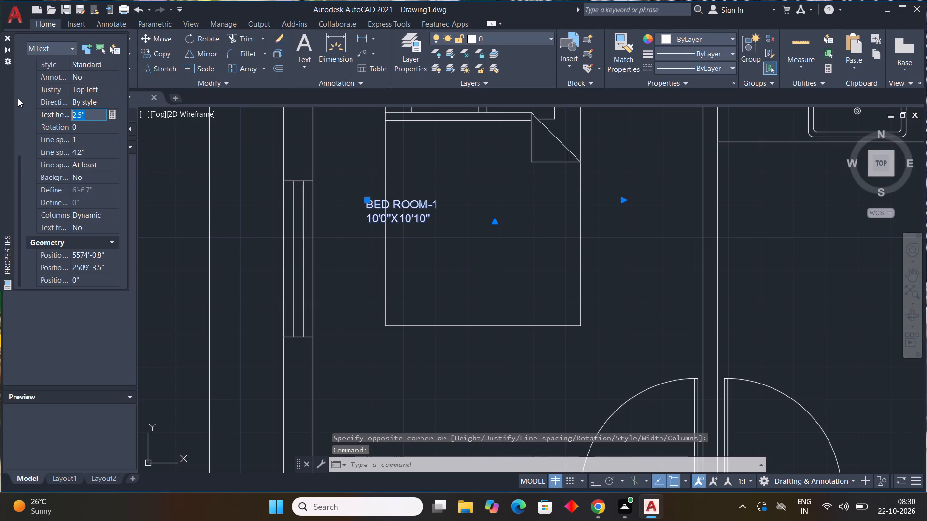
key("9")
key("shift+quotedbl")
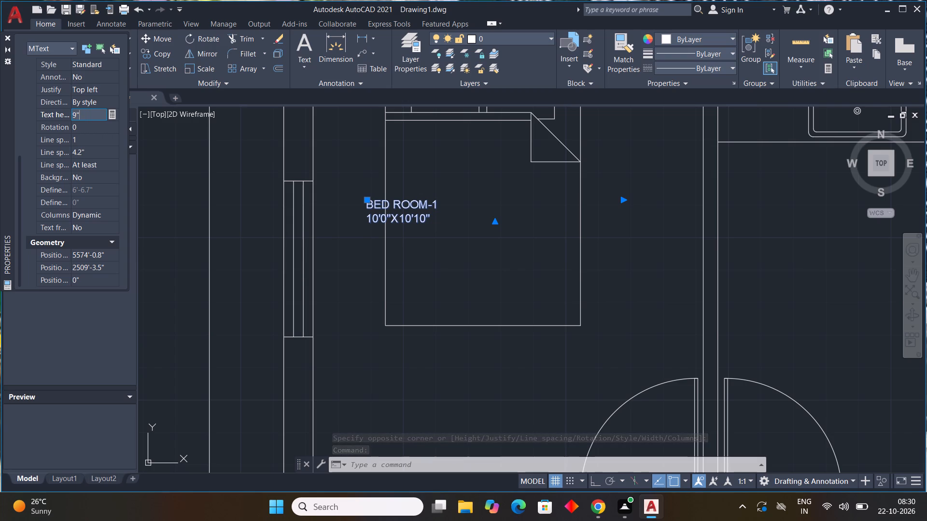
key("Return")
key("Escape")
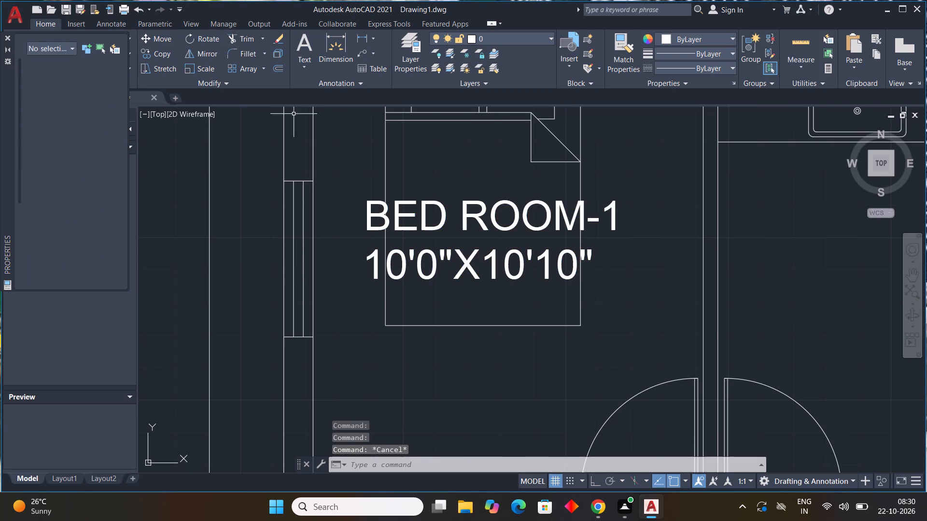
Copy the BED ROOM-1 label from the northwest bedroom into the kitchen and the upper toilet.
scroll(455, 278, "down", 3)
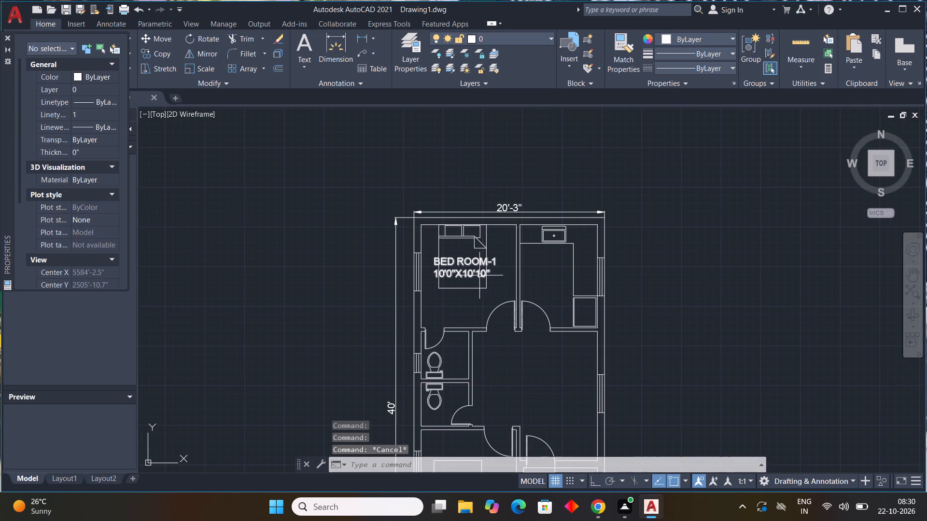
middle_click_drag(479, 274, 446, 236)
left_click(432, 234)
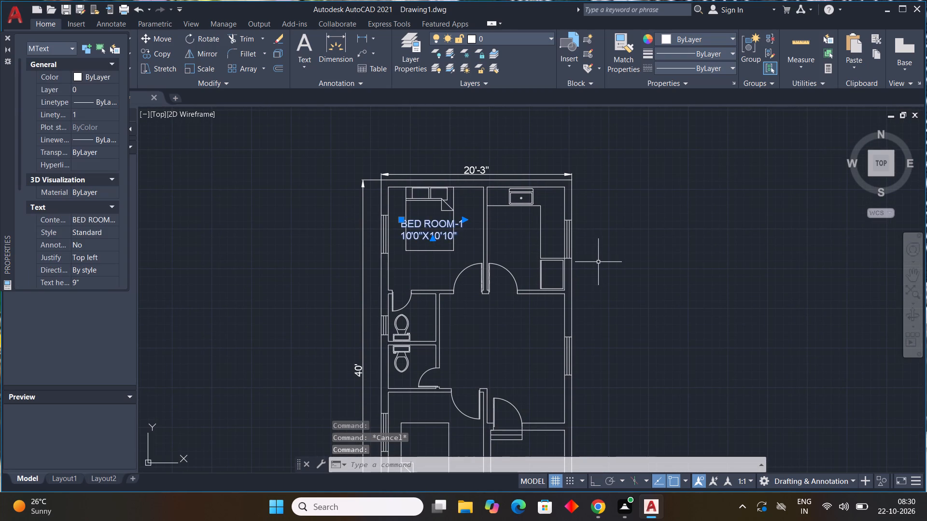
key("c")
type("O")
key("space")
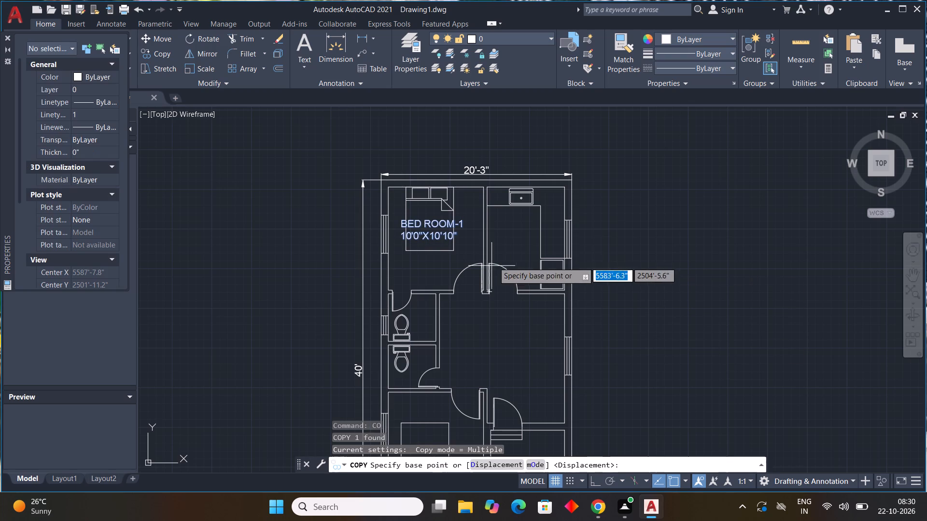
left_click(402, 239)
scroll(492, 257, "up", 2)
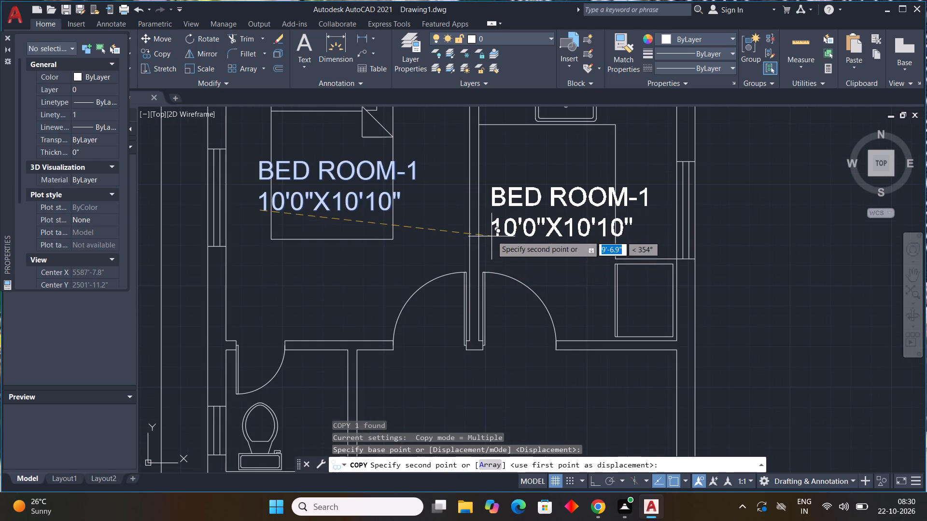
left_click(491, 227)
scroll(537, 298, "down", 2)
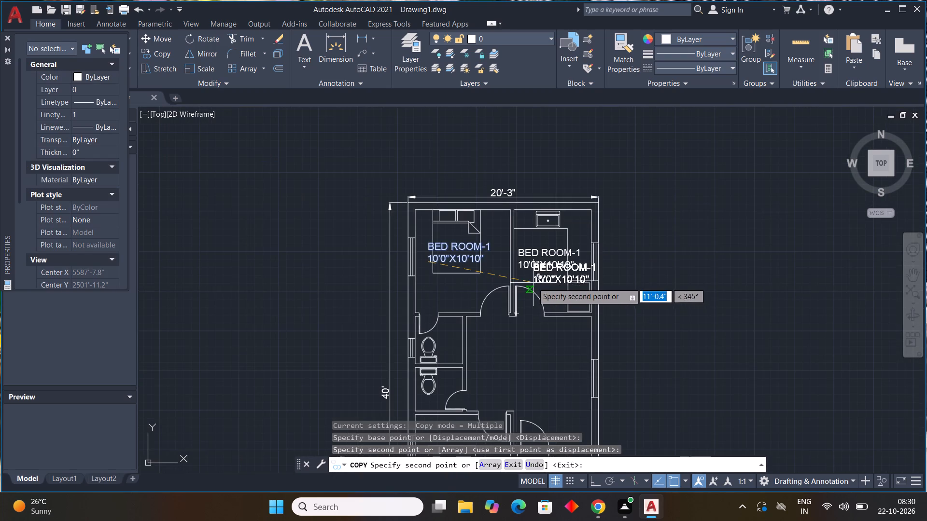
middle_click_drag(532, 281, 523, 184)
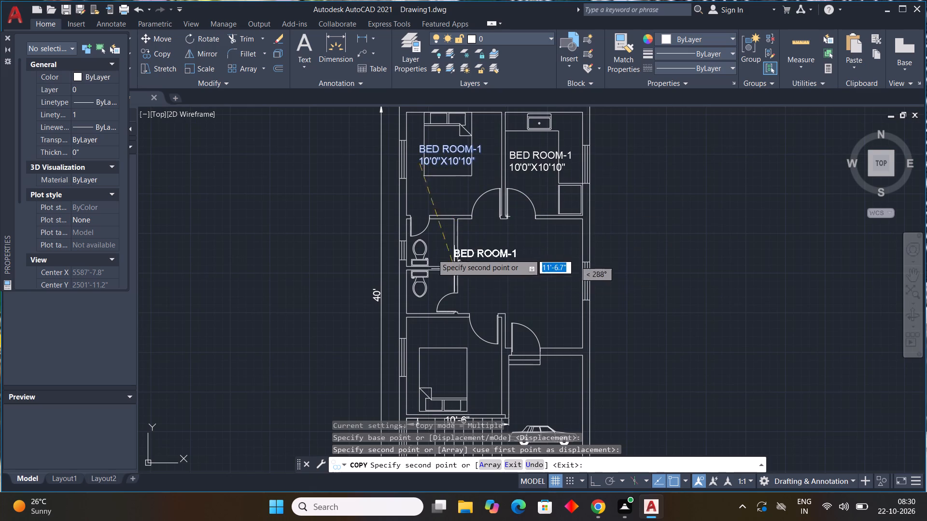
scroll(418, 252, "up", 3)
left_click(397, 275)
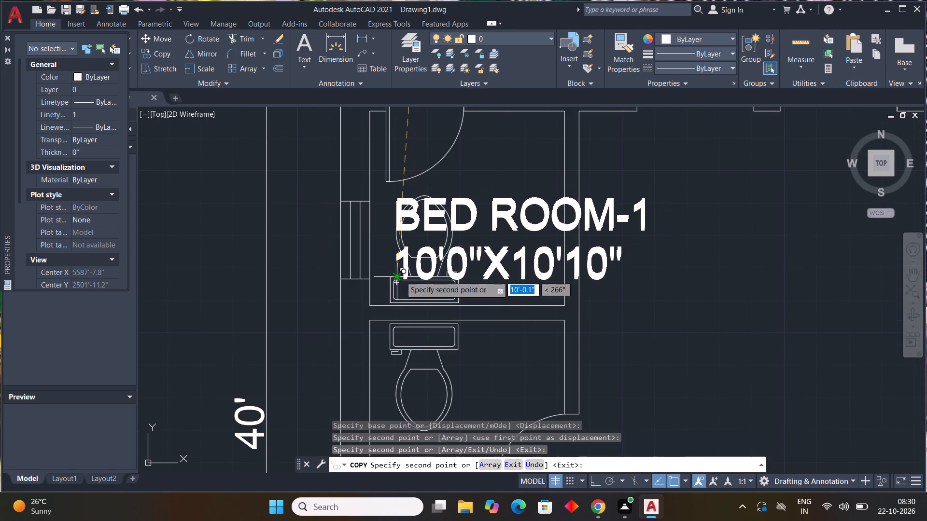
Place further copies of the BED ROOM-1 label in the central hall, the south bedroom and the car parking area above the car.
scroll(594, 328, "down", 2)
middle_click_drag(599, 316, 511, 240)
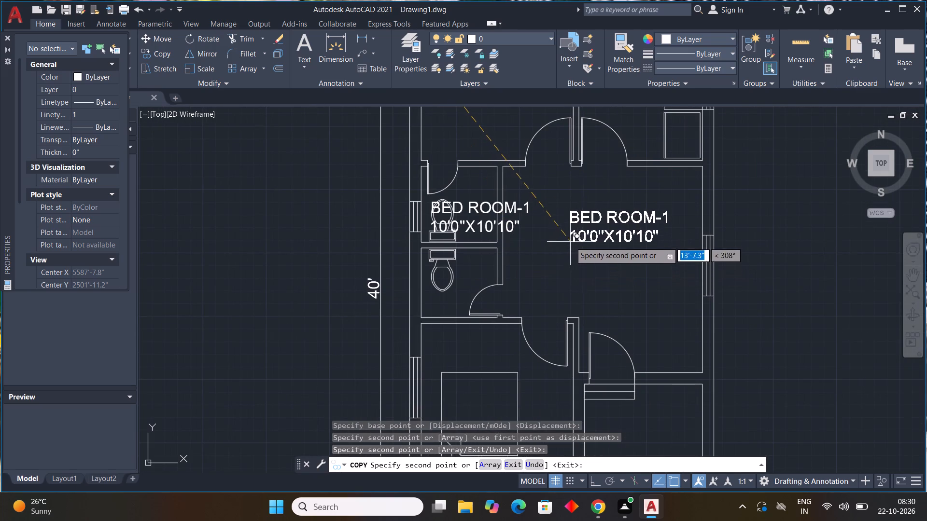
left_click(570, 241)
scroll(572, 297, "down", 2)
middle_click_drag(573, 296, 574, 237)
scroll(526, 277, "up", 2)
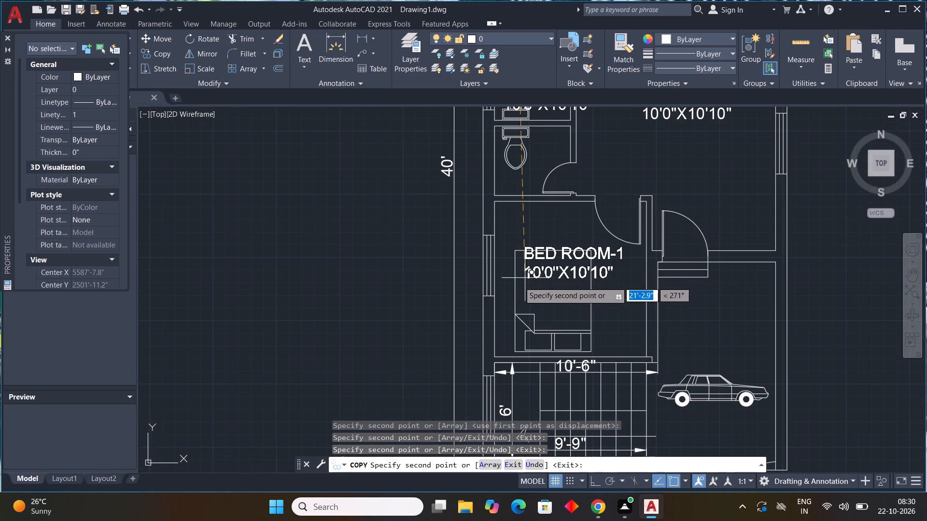
left_click(514, 286)
scroll(699, 344, "up", 1)
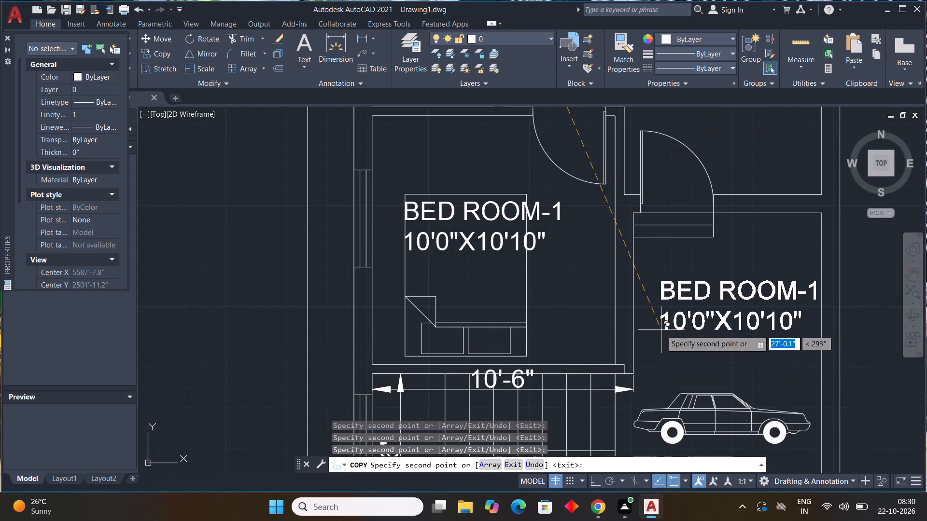
left_click(657, 325)
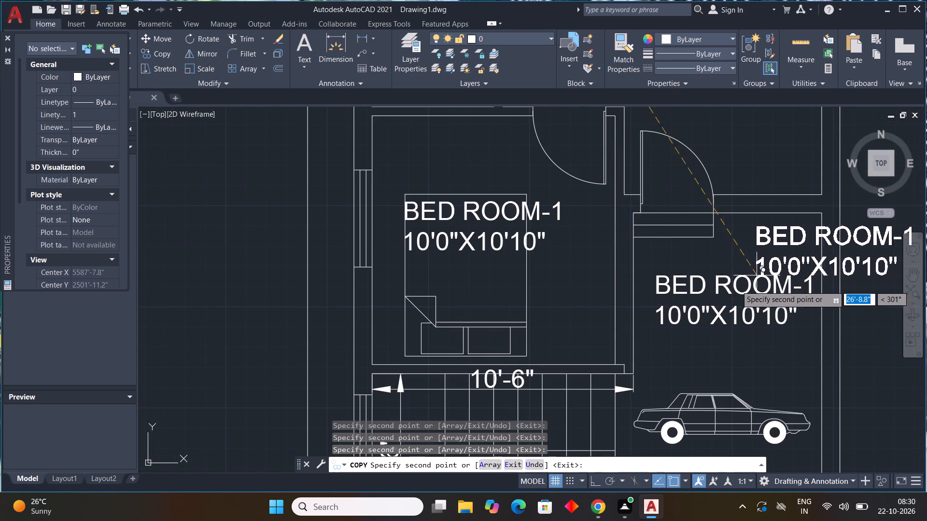
scroll(681, 292, "down", 2)
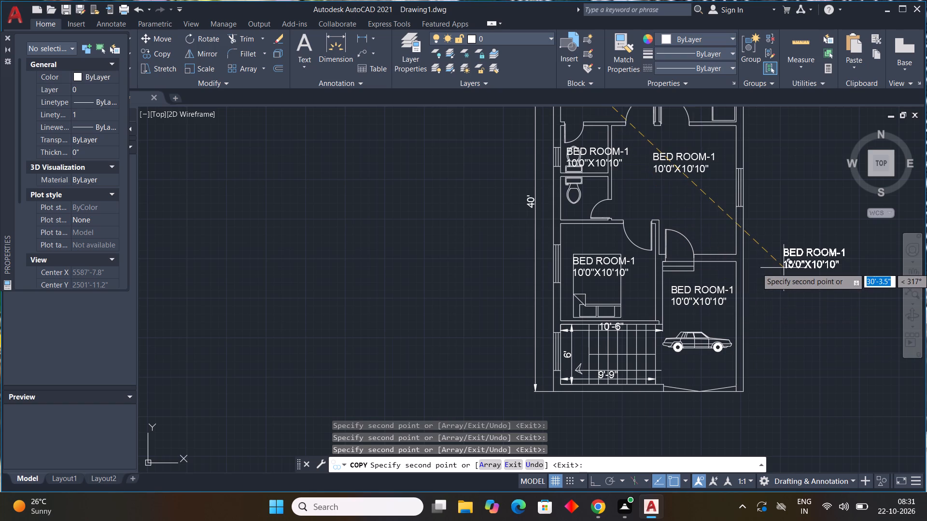
key("Escape")
Replace the whole text of the copied label in the northeast room with KITCHEN.
middle_click_drag(660, 206, 594, 327)
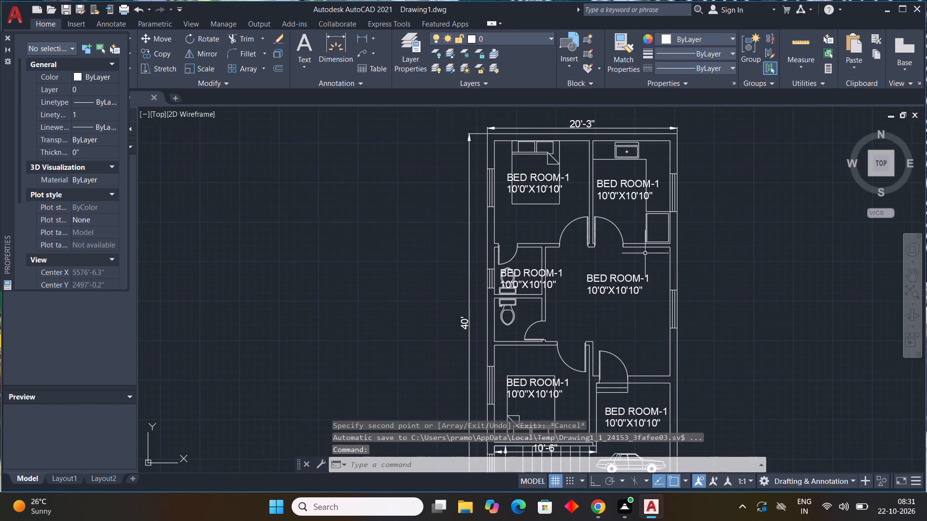
double_click(639, 193)
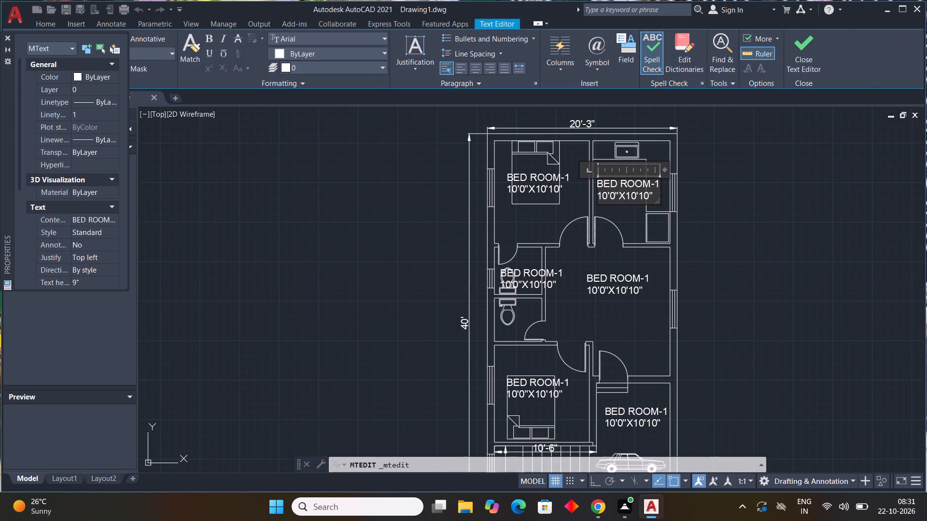
left_click(653, 197)
key("BackSpace")
key("BackSpace")
key("BackSpace")
key("BackSpace")
key("BackSpace")
key("BackSpace")
key("BackSpace")
key("BackSpace")
key("BackSpace")
key("BackSpace")
key("BackSpace")
key("BackSpace")
key("BackSpace")
key("BackSpace")
key("BackSpace")
key("BackSpace")
key("BackSpace")
key("BackSpace")
key("BackSpace")
key("BackSpace")
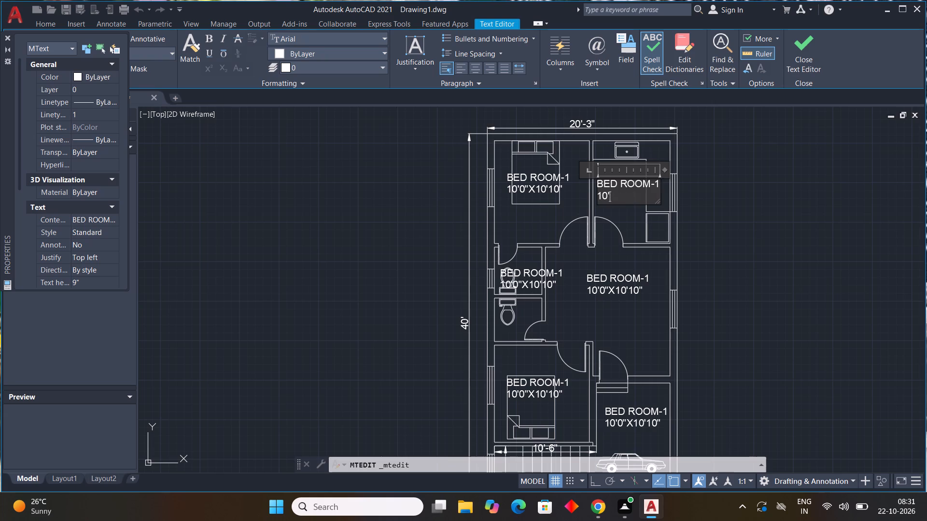
type("KITCHEN")
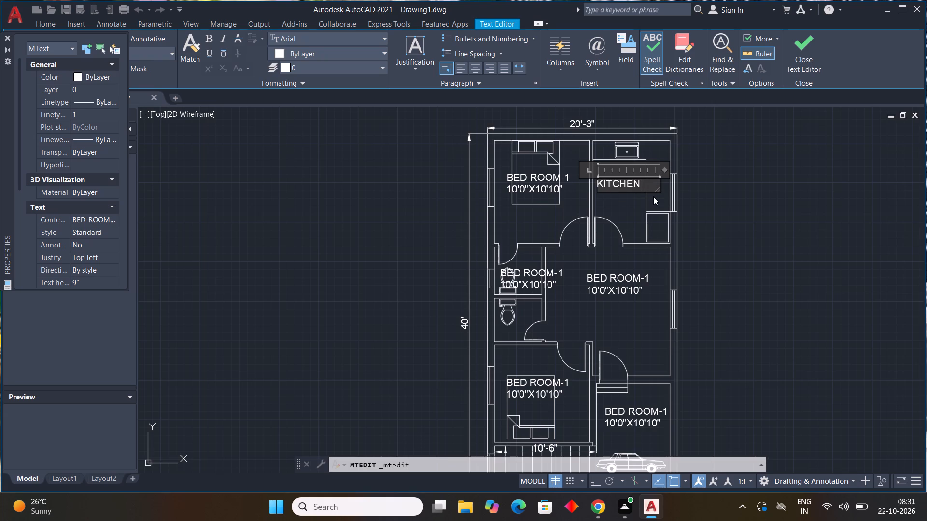
Add the room size 7'11"X10'10" as a second line below KITCHEN and finish the text.
key("Return")
key("7")
key("apostrophe")
type("11\"X")
type("10'")
type("10\"")
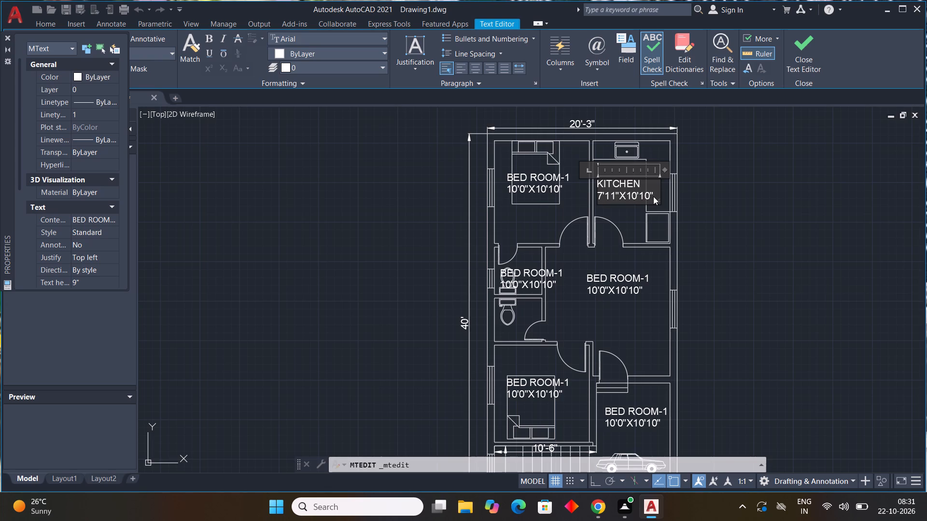
left_click(719, 270)
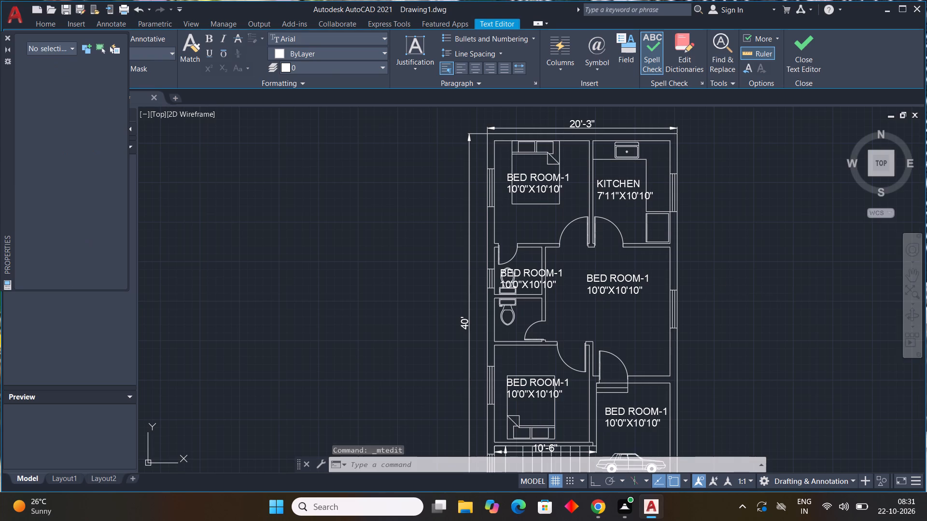
Replace the whole text of the copied label in the upper toilet with TOILET.
scroll(543, 284, "up", 1)
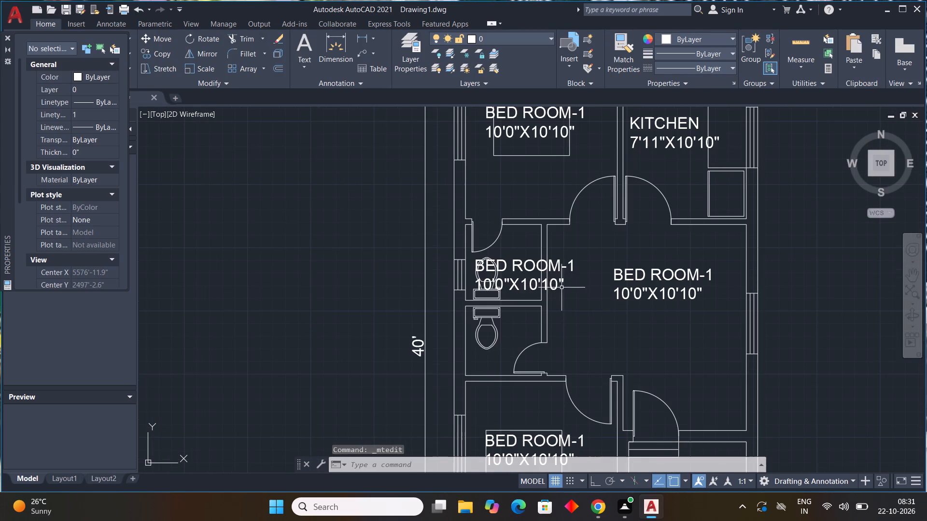
double_click(557, 286)
left_click(567, 281)
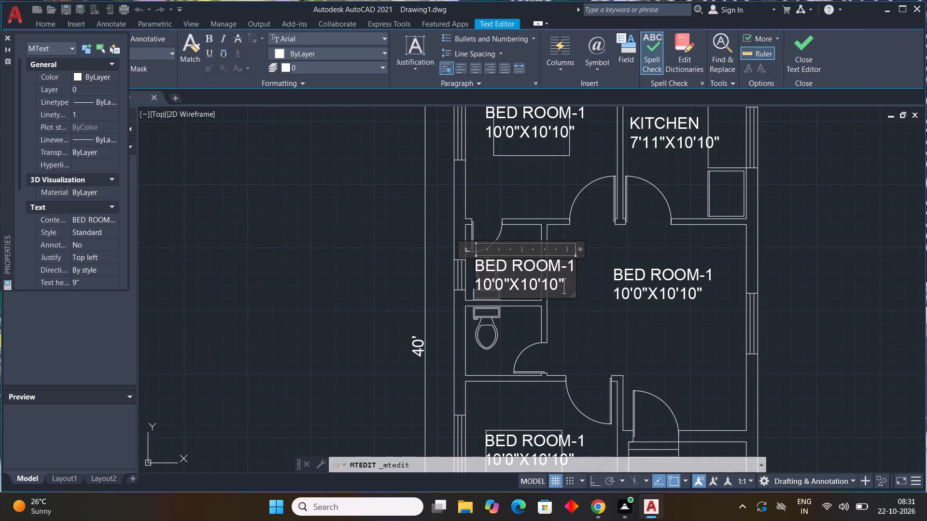
key("BackSpace")
key("BackSpace")
key("BackSpace")
key("BackSpace")
key("BackSpace")
key("BackSpace")
key("BackSpace")
key("BackSpace")
key("BackSpace")
key("BackSpace")
key("BackSpace")
key("BackSpace")
key("BackSpace")
key("BackSpace")
key("BackSpace")
key("BackSpace")
key("BackSpace")
key("BackSpace")
key("BackSpace")
key("BackSpace")
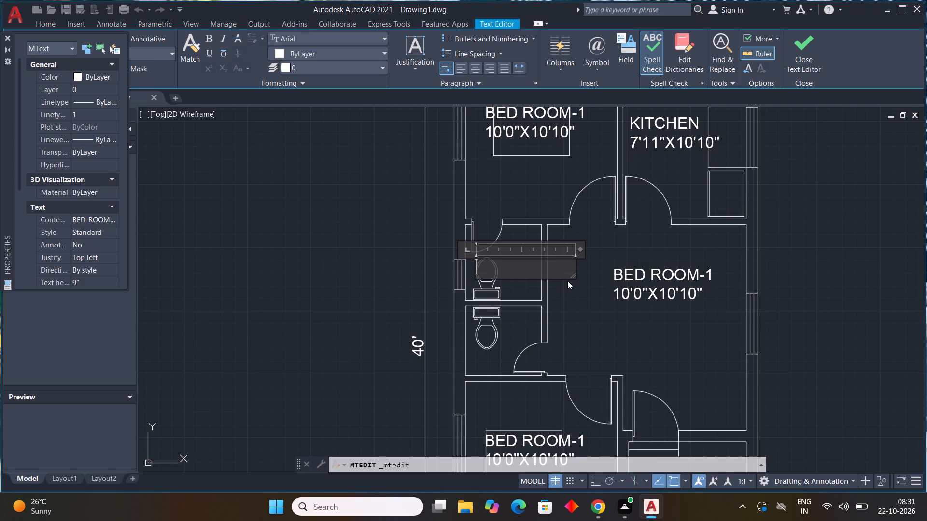
type("TP")
key("BackSpace")
type("OILET")
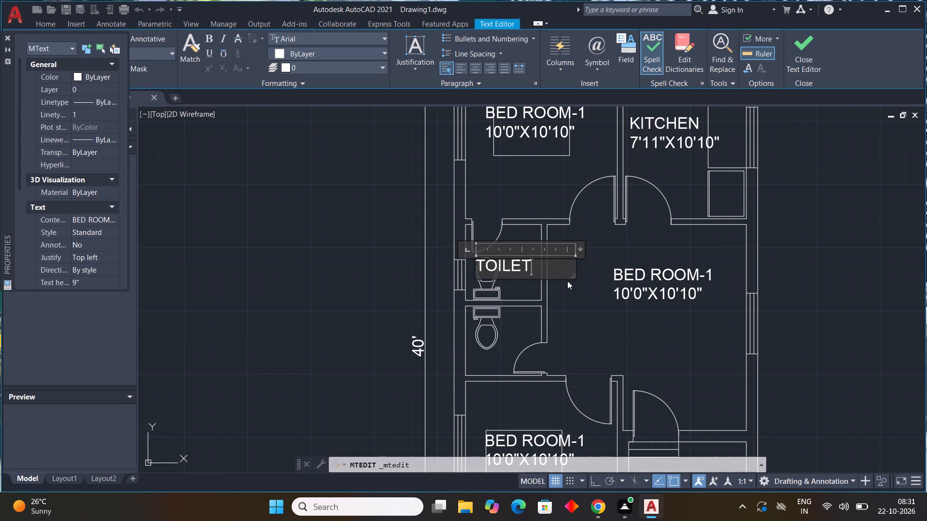
Add the room size 5'0"X5'0" as a second line below TOILET and finish the text.
key("Return")
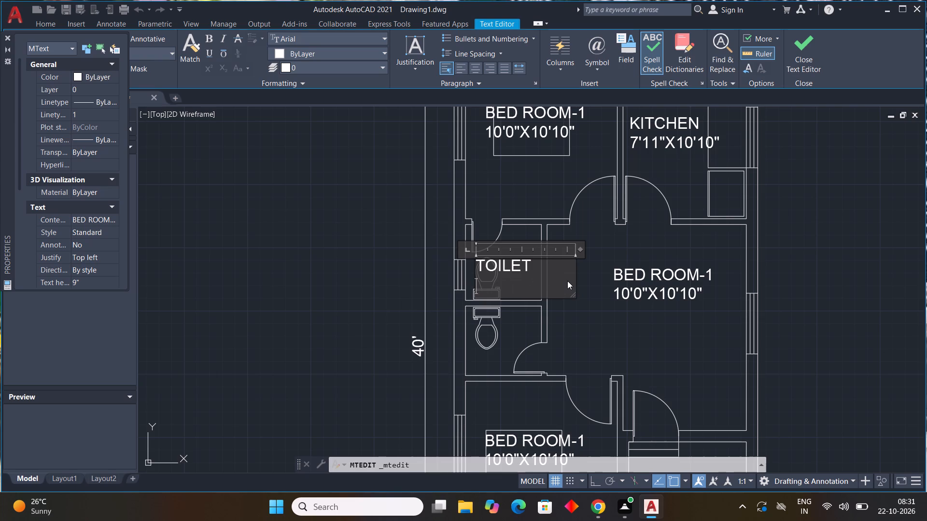
type("5'0\"X")
type("5'0\"")
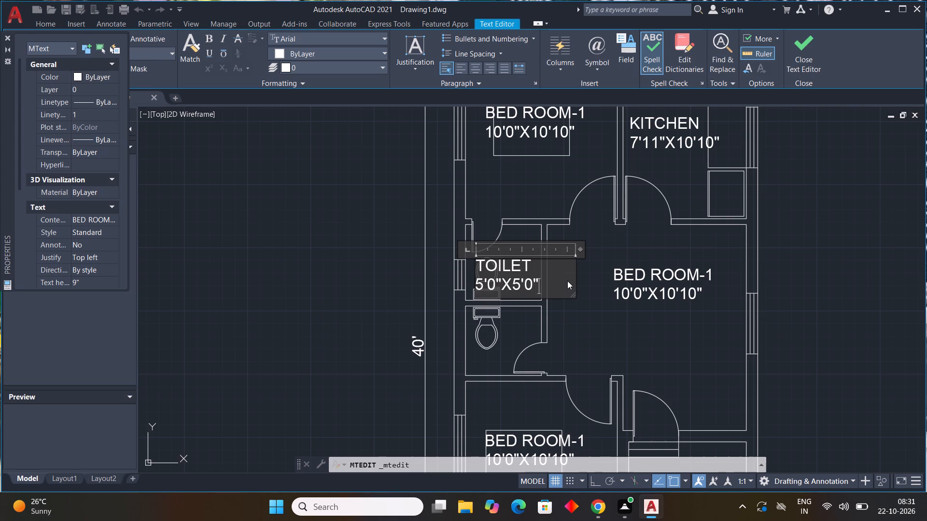
left_click(589, 318)
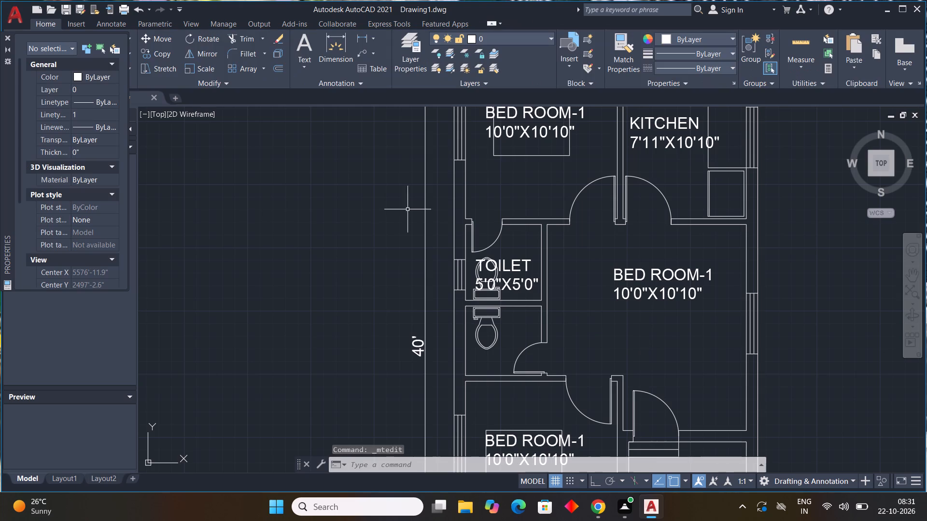
Copy the TOILET 5'0"X5'0" label from the upper toilet into the lower toilet.
left_click(521, 283)
key("c")
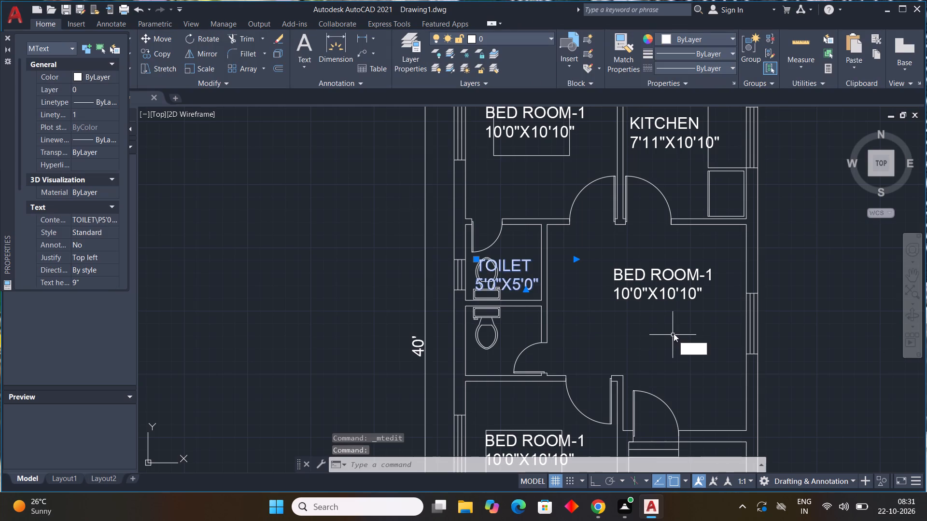
key("o")
key("space")
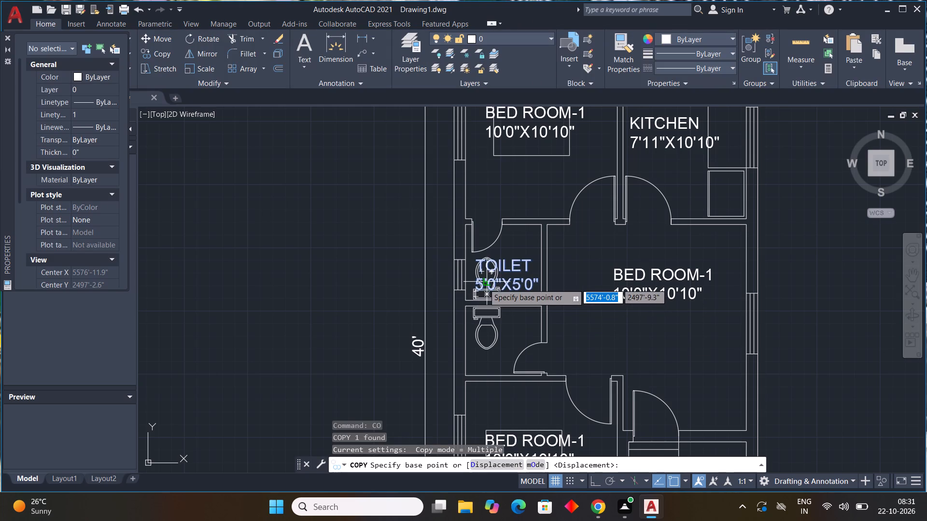
left_click(484, 284)
scroll(474, 341, "up", 1)
left_click(485, 332)
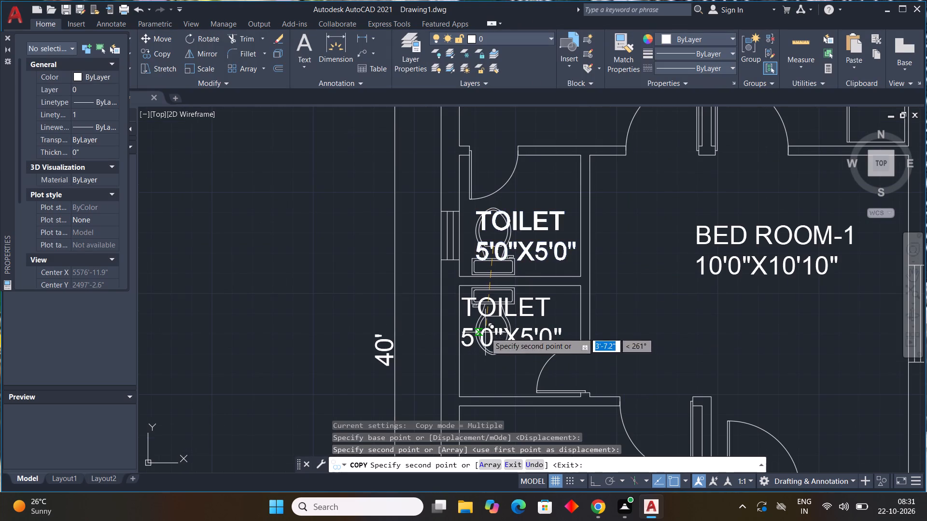
key("Escape")
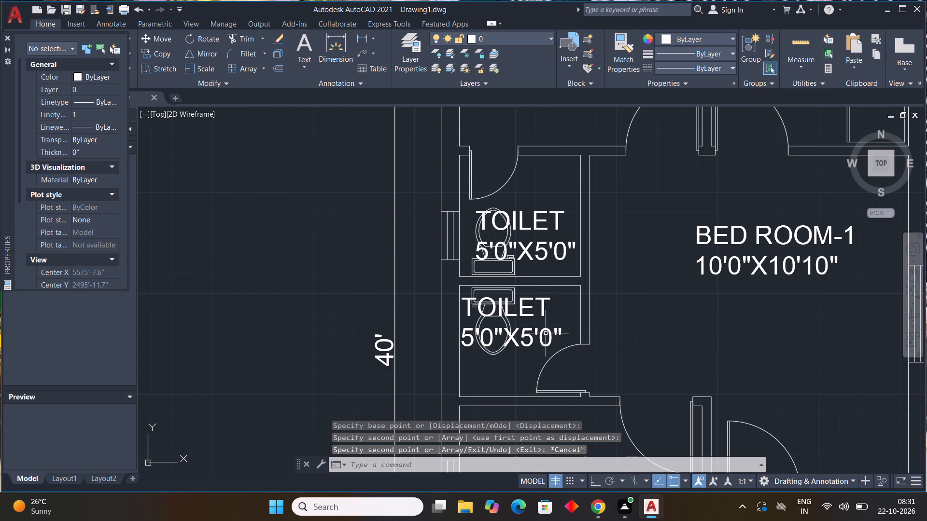
Change the size line of the lower toilet's label to 5'0"X4'7" and finish the text.
double_click(548, 332)
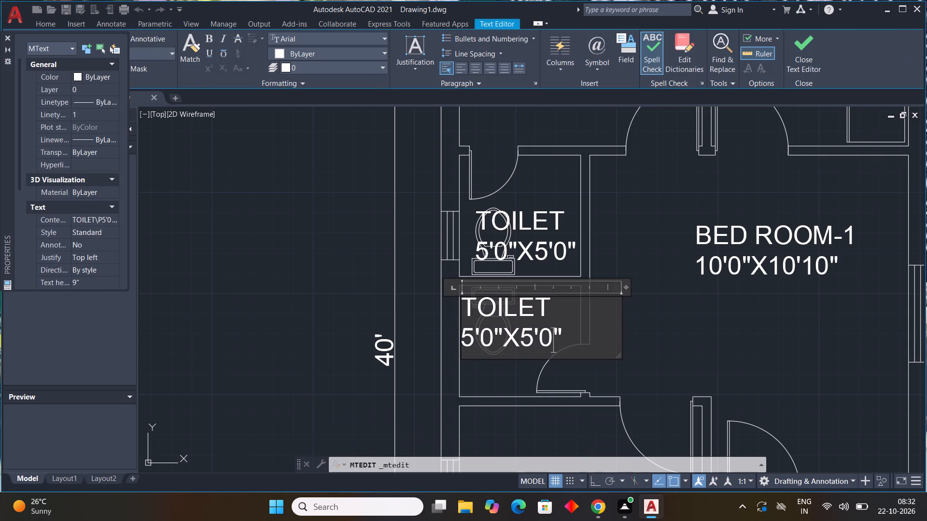
left_click(565, 334)
key("BackSpace")
key("BackSpace")
key("BackSpace")
key("BackSpace")
type("4'")
key("7")
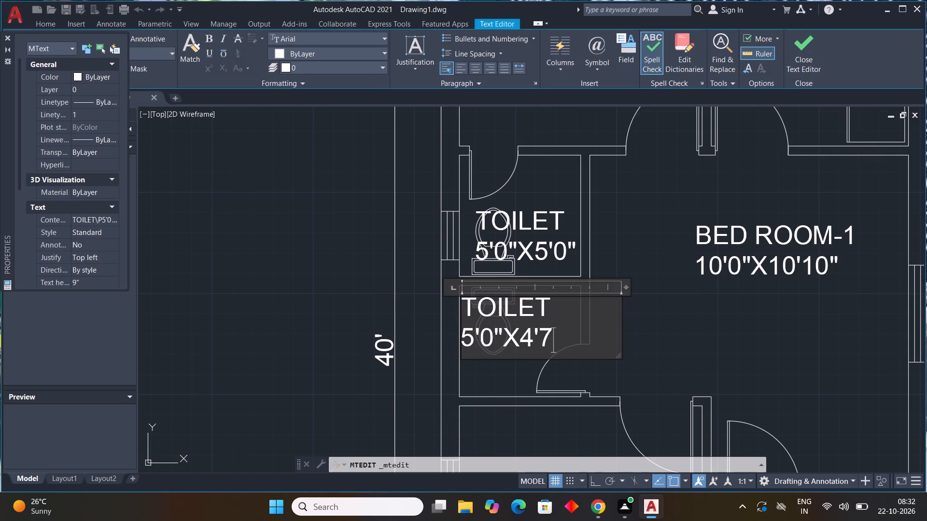
key("shift+quotedbl")
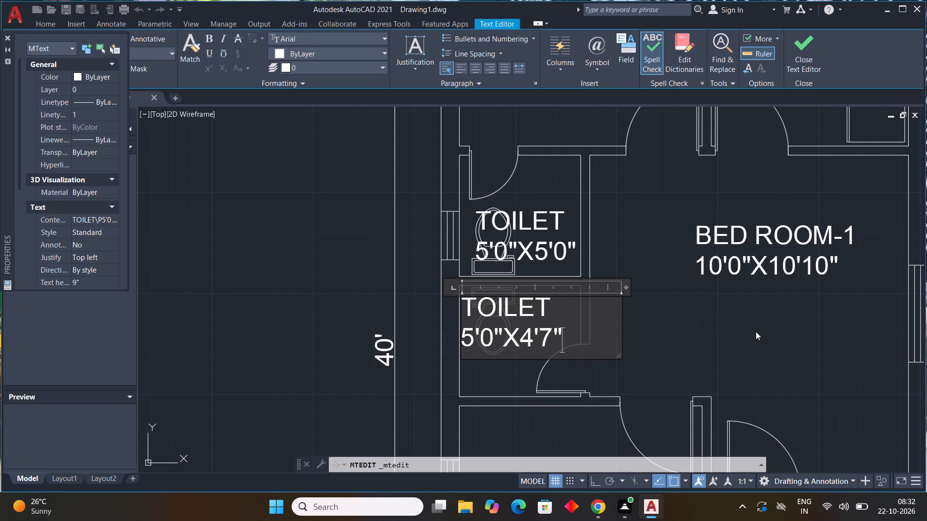
left_click(756, 331)
Replace the whole text of the BED ROOM-1 label in the central room beside the toilets with HALL/DINNING.
scroll(730, 328, "down", 2)
middle_click_drag(728, 328, 613, 269)
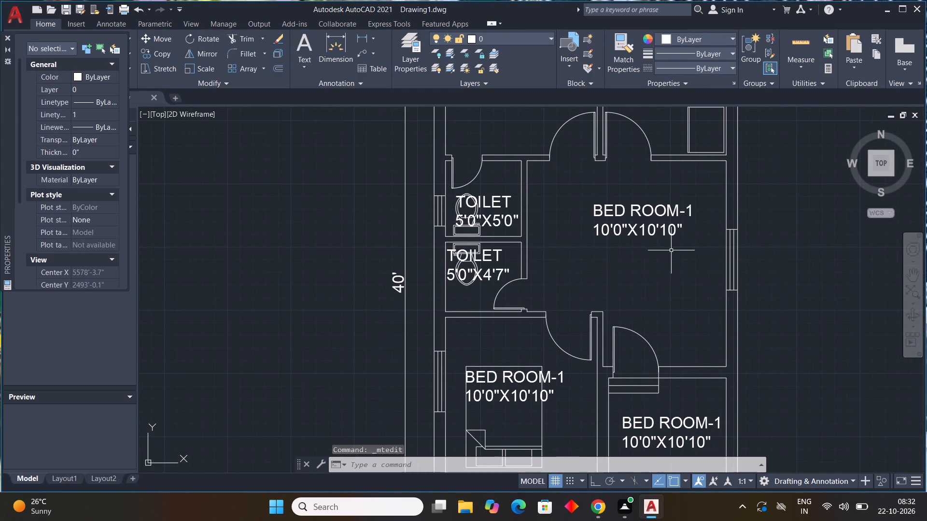
double_click(662, 228)
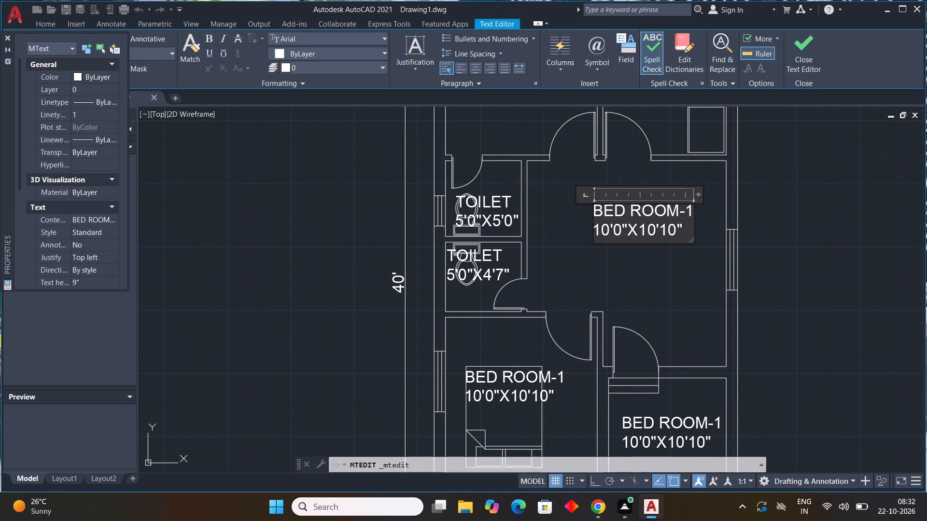
left_click(684, 229)
key("BackSpace")
key("BackSpace")
key("BackSpace")
key("BackSpace")
key("BackSpace")
key("BackSpace")
key("BackSpace")
key("BackSpace")
key("BackSpace")
key("BackSpace")
key("BackSpace")
key("BackSpace")
key("BackSpace")
key("BackSpace")
key("BackSpace")
key("BackSpace")
key("BackSpace")
key("BackSpace")
key("BackSpace")
key("BackSpace")
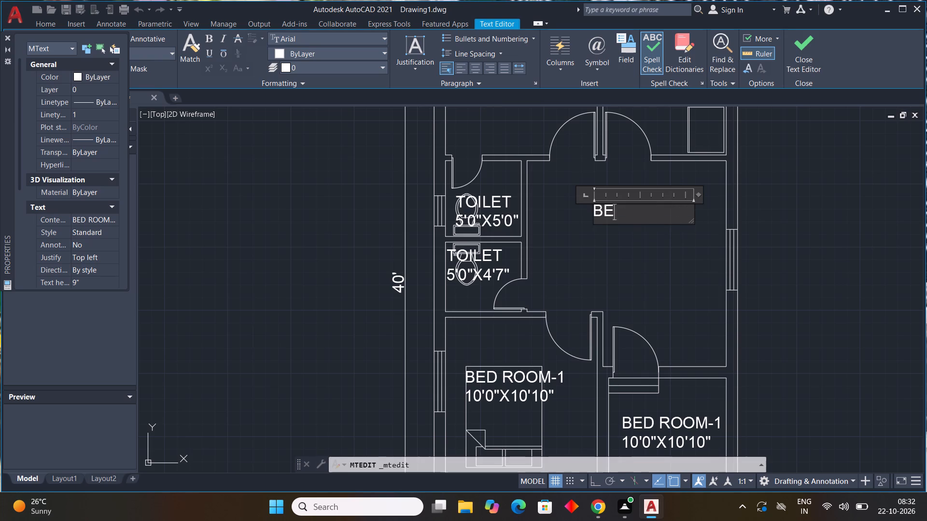
type("HALL")
type("/DINN")
type("ING")
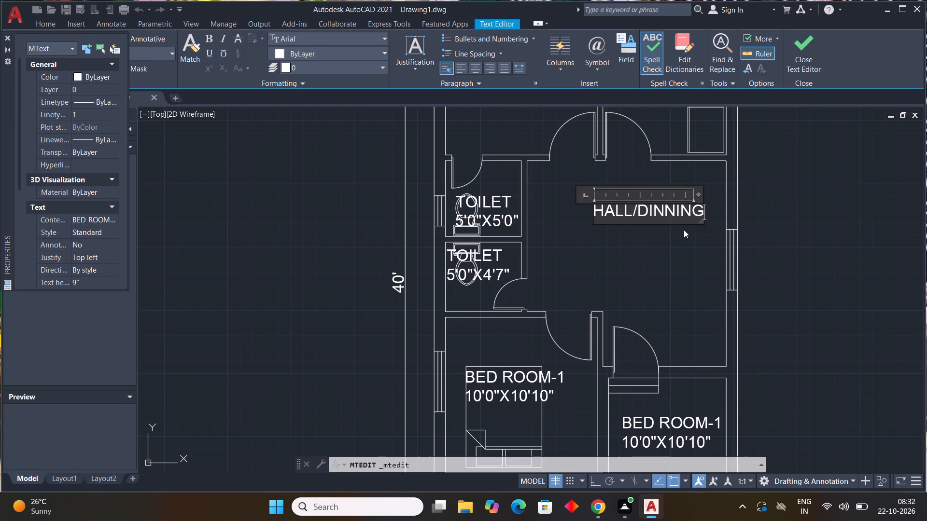
Add the room size 12'11'X13'7" as a second line below HALL/DINNING and finish the text.
key("Return")
type("12")
key("apostrophe")
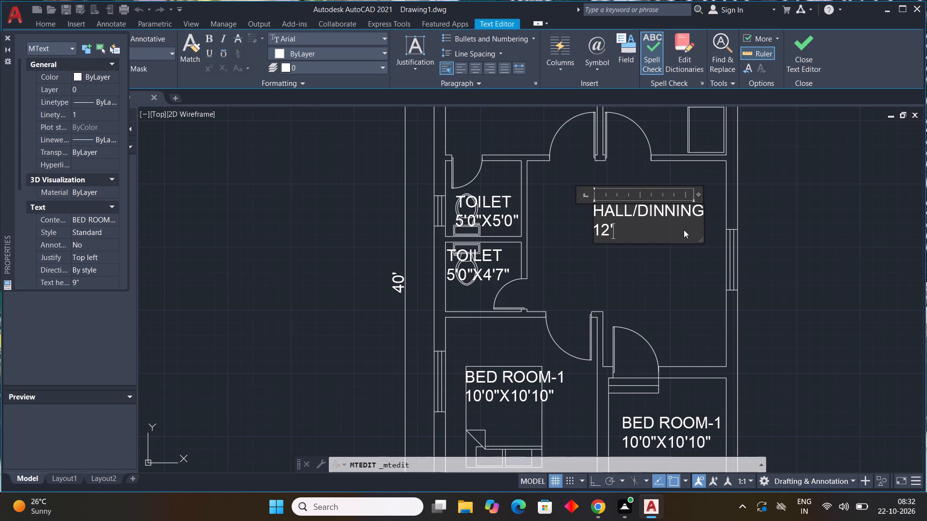
type("11'")
key("x")
type("13'7\"")
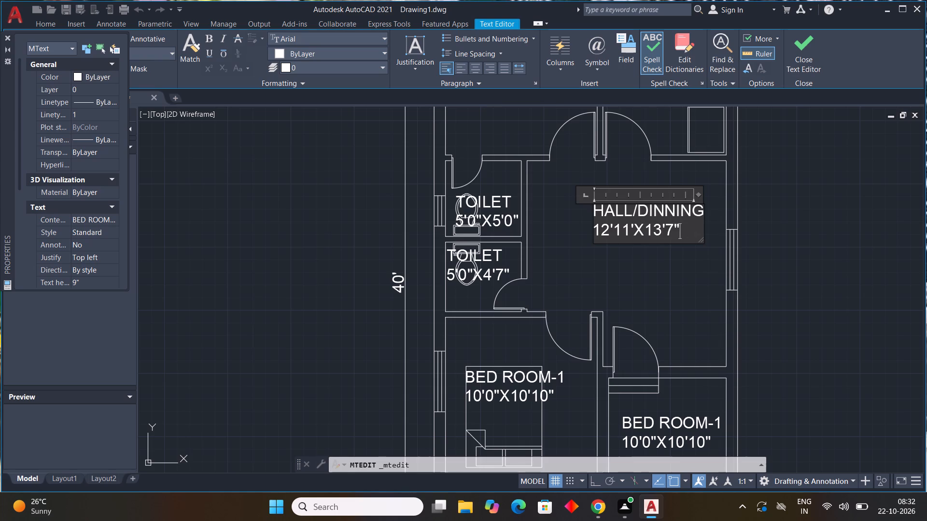
scroll(693, 222, "down", 1)
left_click(679, 260)
Change the size line of the BED ROOM-1 label above the stairs to 10'0"X10'3" and finish the text.
middle_click_drag(681, 260, 636, 177)
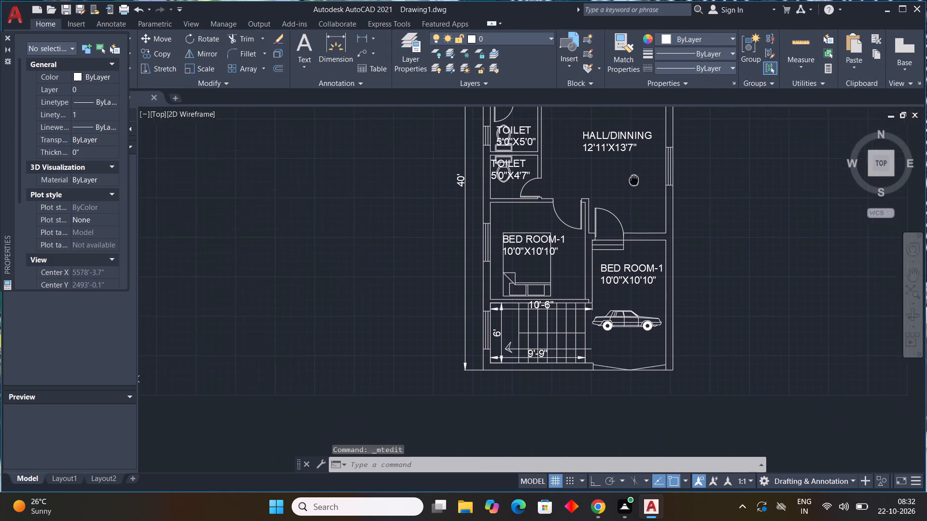
middle_click_drag(636, 177, 640, 170)
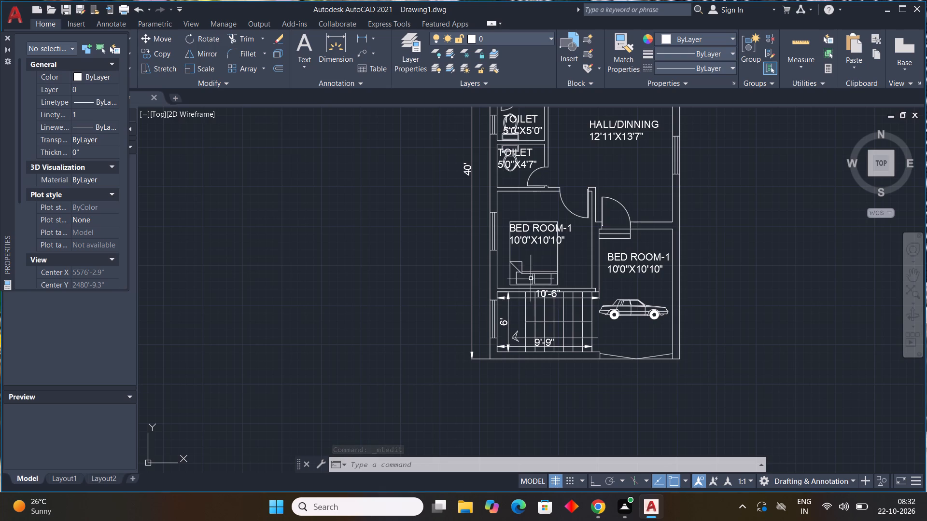
scroll(566, 247, "up", 1)
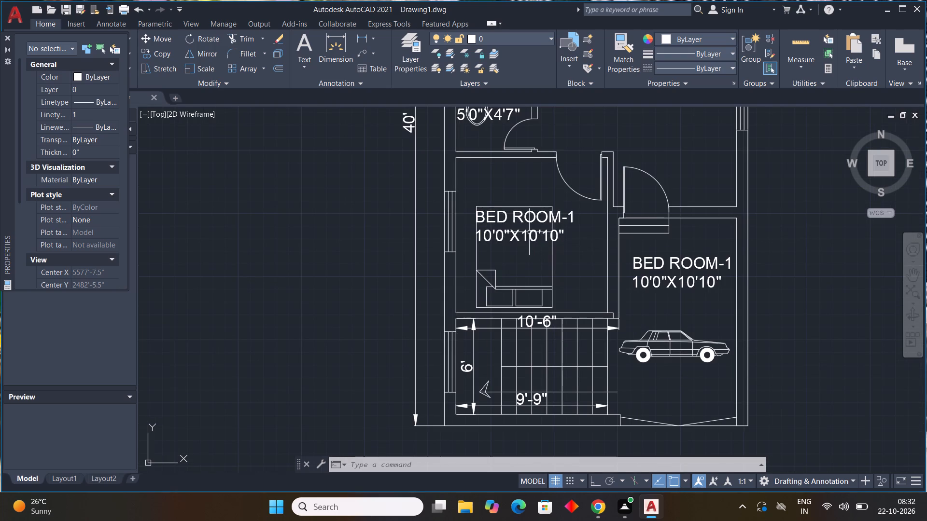
double_click(529, 238)
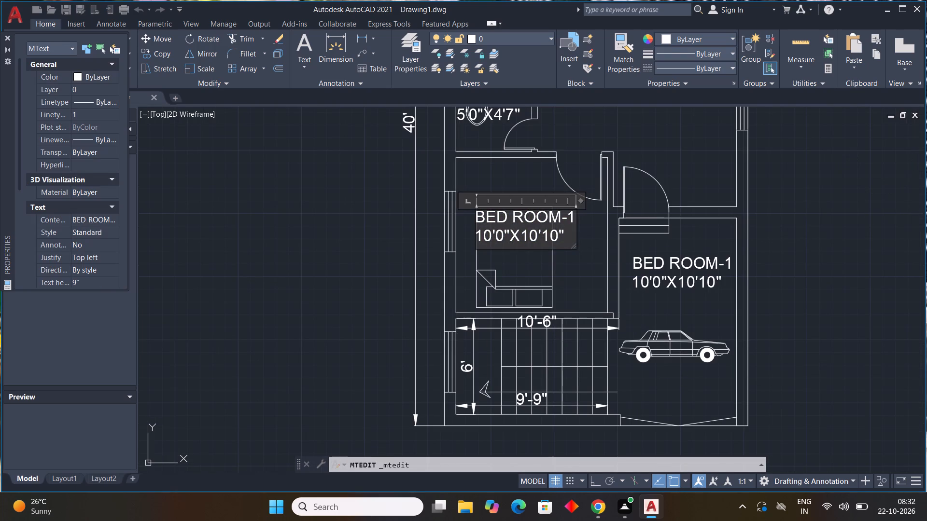
left_click(557, 236)
key("BackSpace")
key("BackSpace")
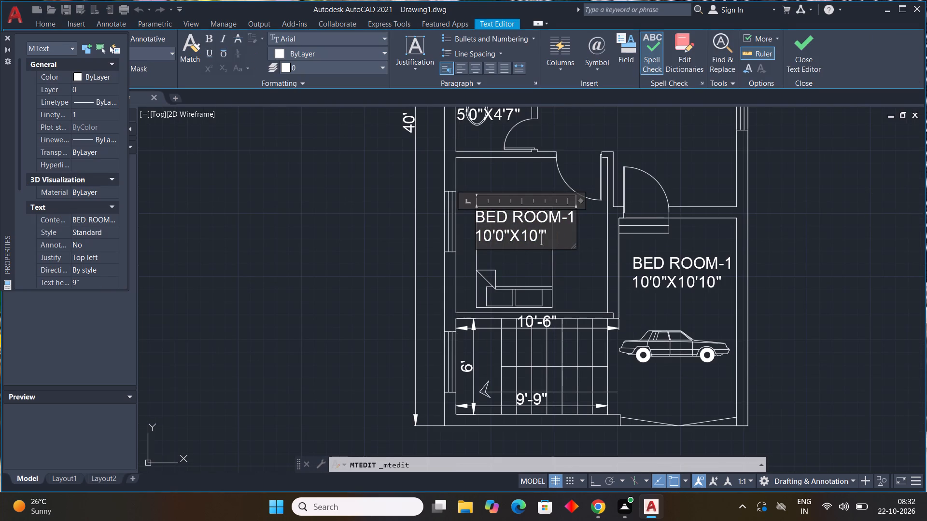
key("3")
left_click(691, 225)
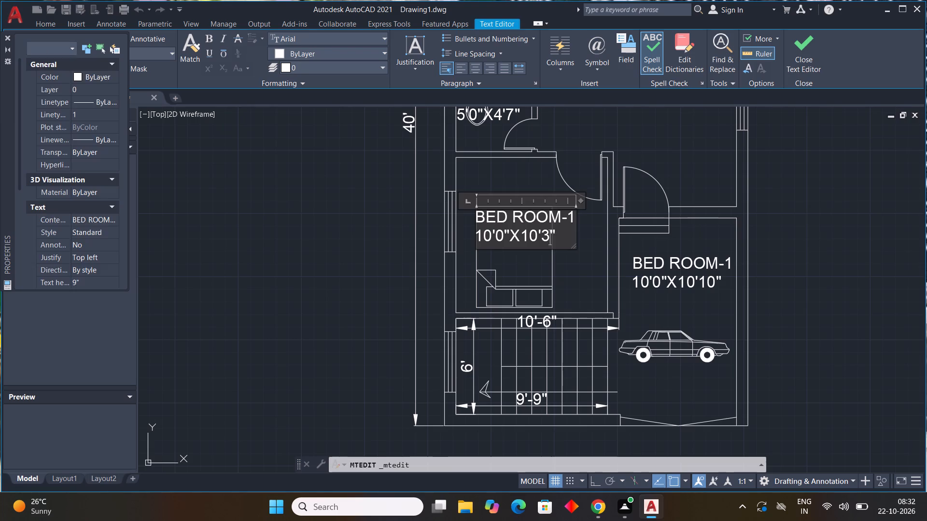
Replace the whole text of the BED ROOM-1 label above the car with PARKING.
scroll(731, 285, "down", 1)
scroll(725, 280, "up", 1)
middle_click_drag(724, 282, 669, 256)
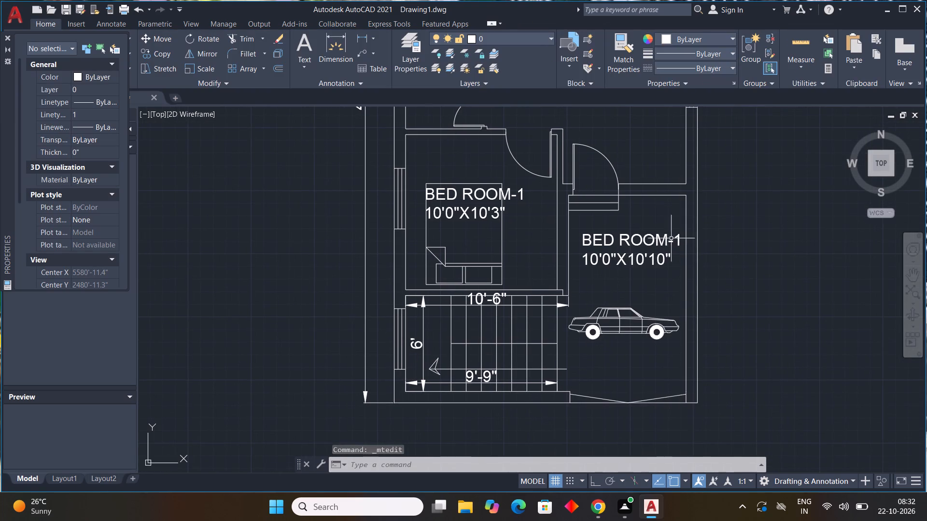
double_click(664, 235)
left_click(673, 260)
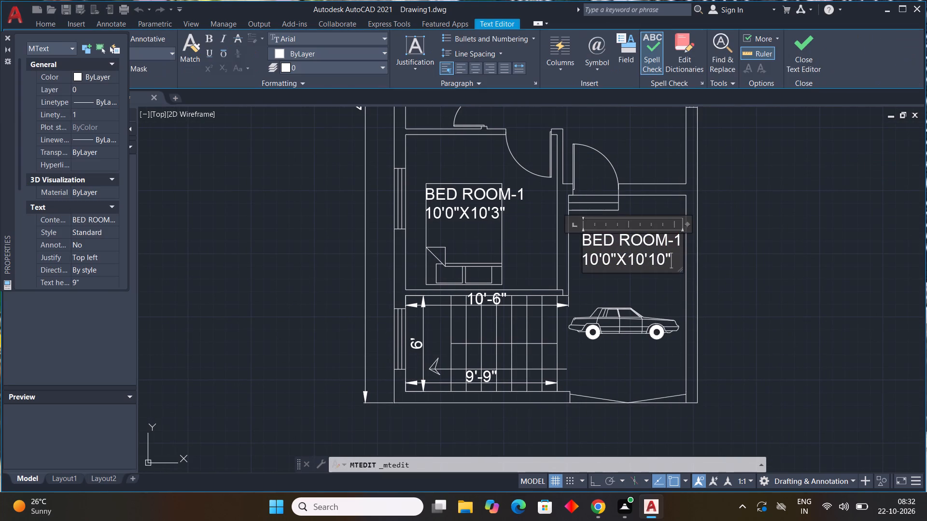
key("BackSpace")
key("BackSpace")
key("BackSpace")
key("BackSpace")
key("BackSpace")
key("BackSpace")
key("BackSpace")
key("BackSpace")
key("BackSpace")
key("BackSpace")
key("BackSpace")
key("BackSpace")
key("BackSpace")
key("BackSpace")
key("BackSpace")
key("BackSpace")
key("BackSpace")
key("BackSpace")
key("BackSpace")
key("BackSpace")
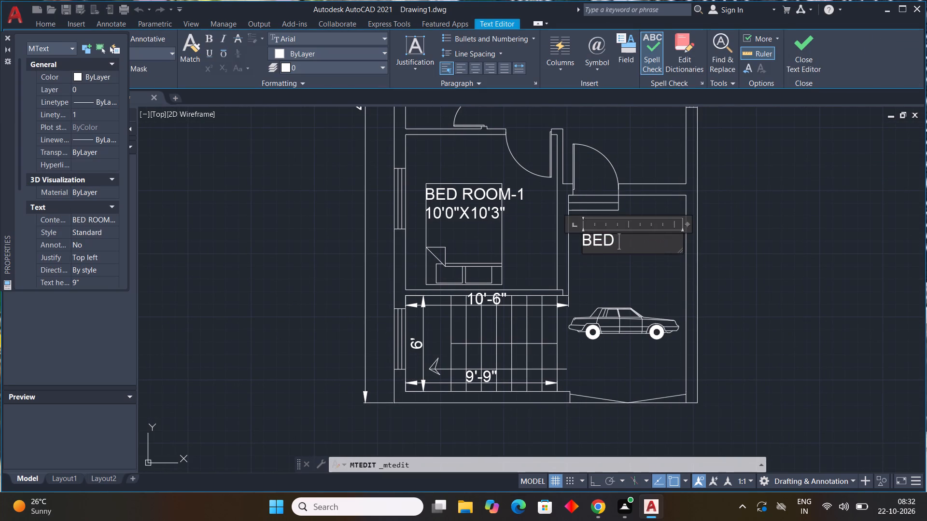
type("PARKING")
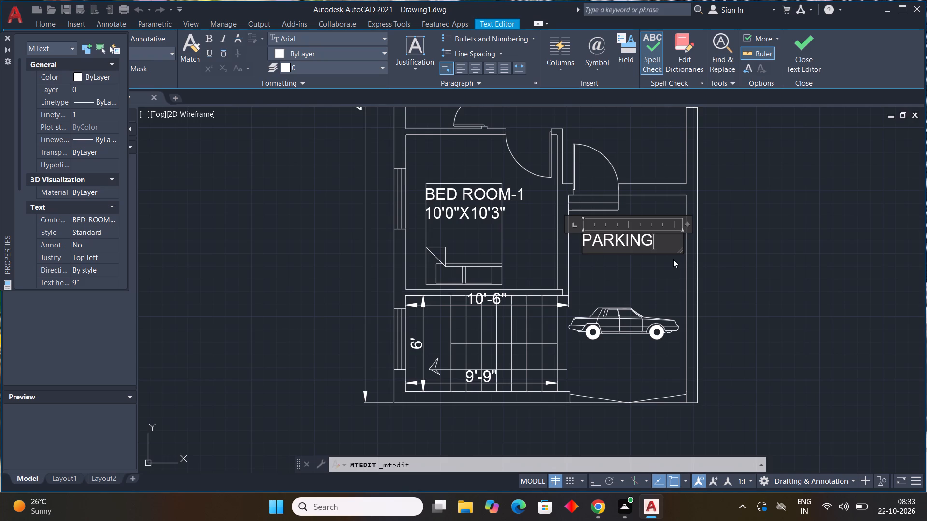
Add the size 7'6"X13'6" as a second line below PARKING and finish the text.
key("Return")
type("7'")
type("6\"")
type("X13")
key("apostrophe")
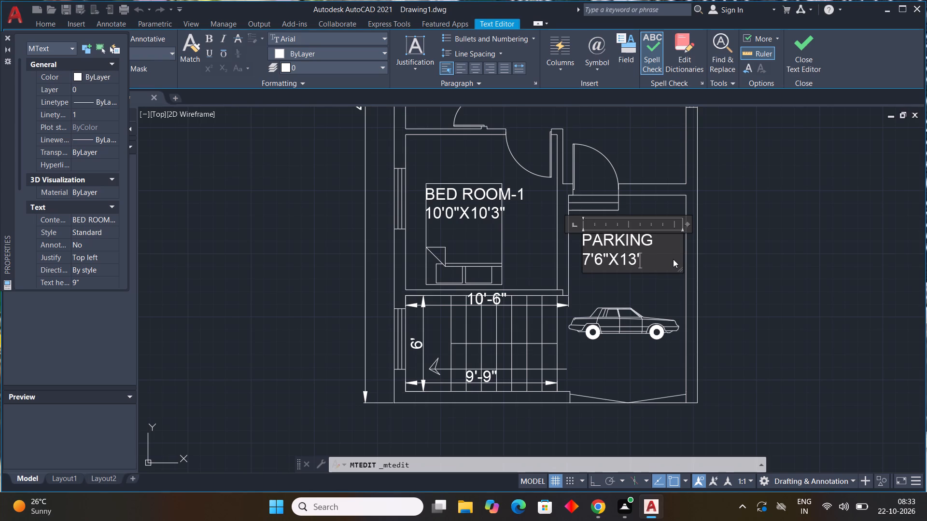
key("6")
key("shift+quotedbl")
left_click(788, 218)
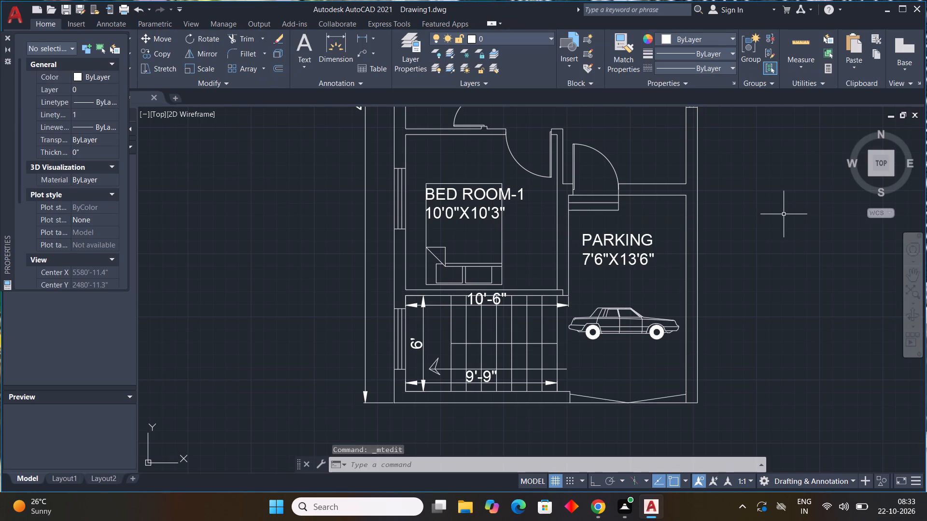
Place a multiline text reading ENTRY just below the gate opening of the parking area.
scroll(783, 213, "down", 2)
middle_click_drag(780, 213, 743, 240)
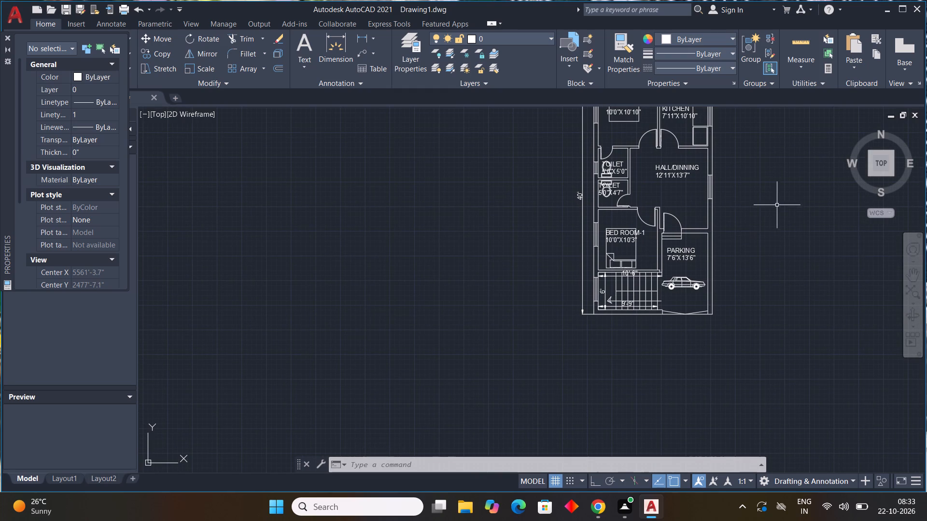
scroll(771, 233, "down", 3)
scroll(772, 228, "up", 3)
middle_click_drag(768, 219, 666, 266)
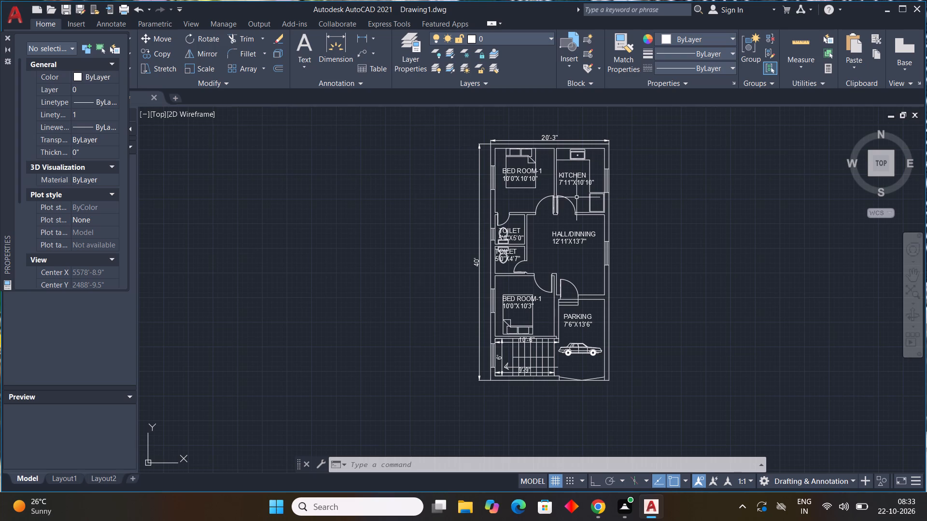
middle_click_drag(578, 198, 559, 123)
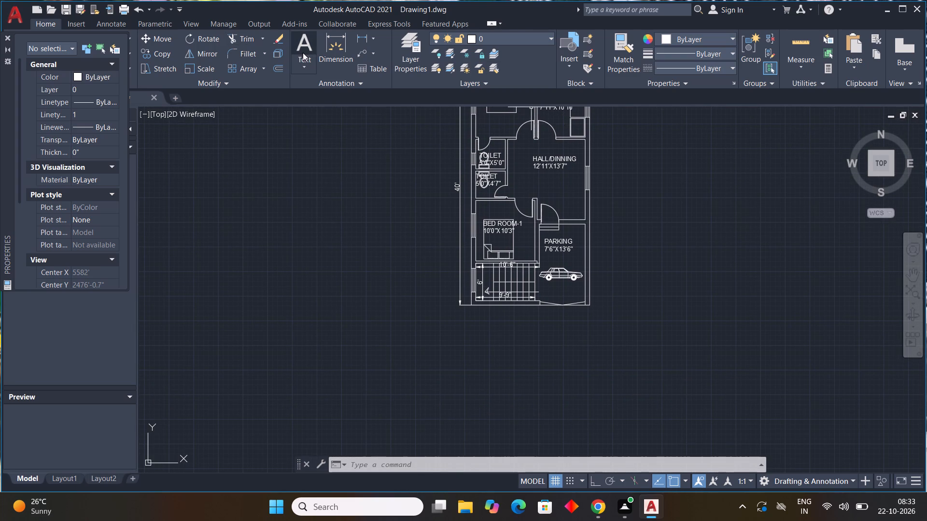
left_click(305, 46)
scroll(541, 326, "up", 2)
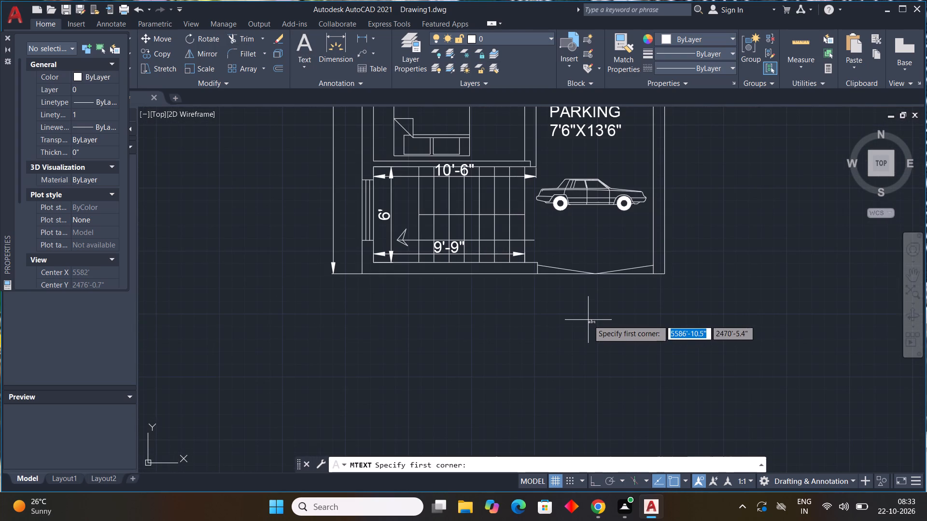
middle_click_drag(619, 327, 534, 268)
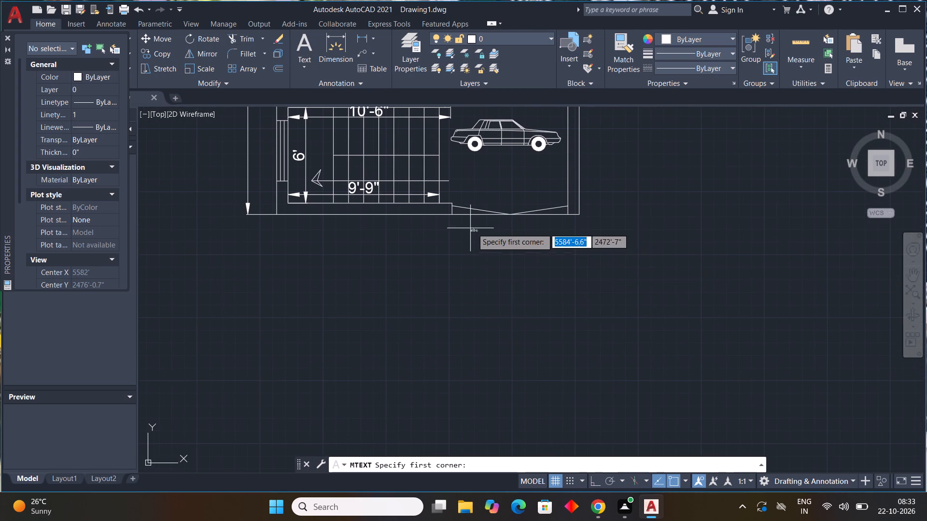
left_click(478, 222)
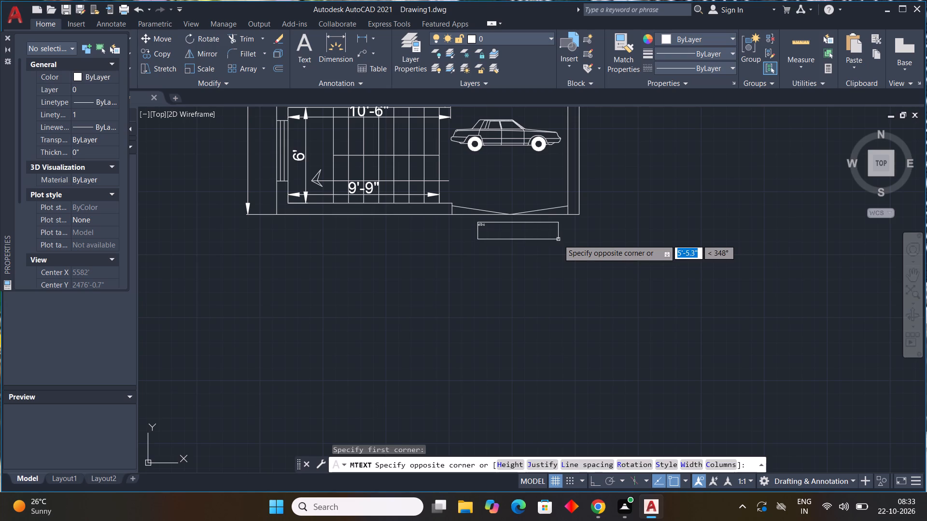
left_click(551, 237)
type("ENTRY")
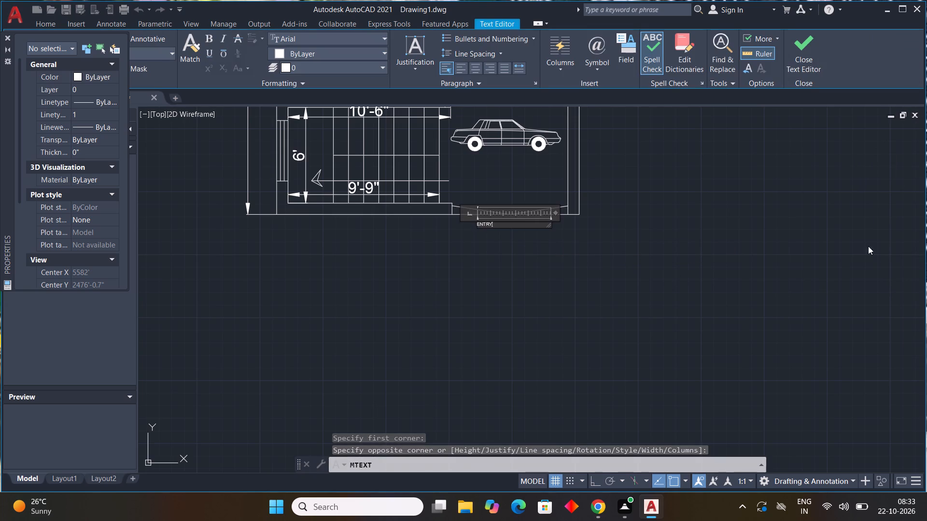
left_click(502, 243)
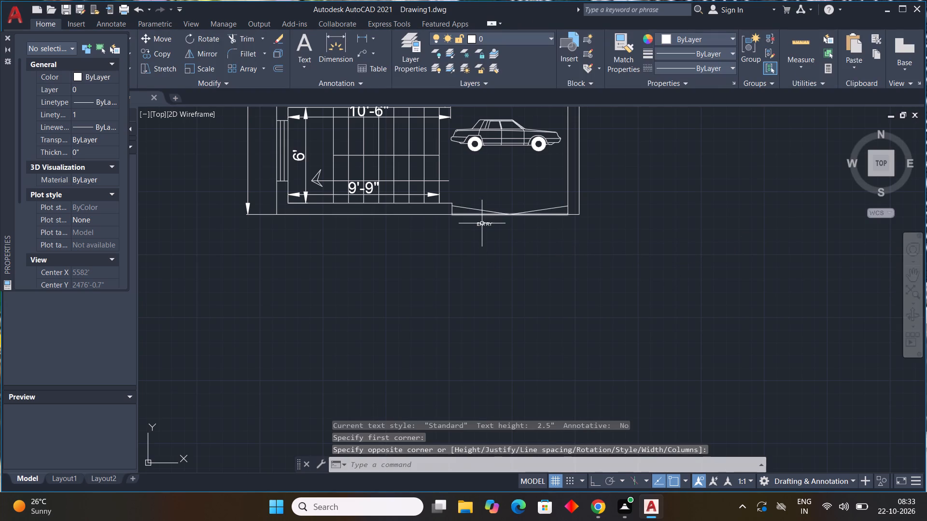
Set the text height of the ENTRY label below the parking gate to 7".
left_click(482, 223)
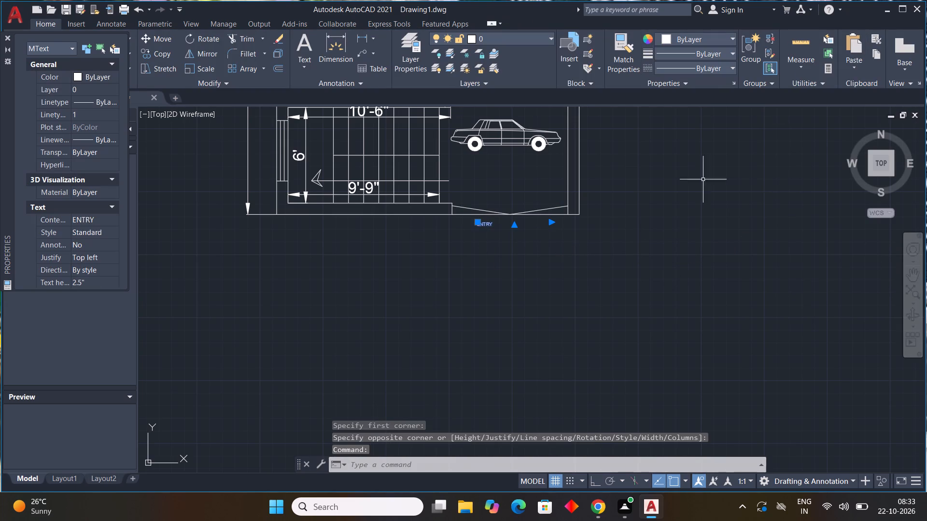
scroll(74, 247, "down", 2)
left_click(88, 174)
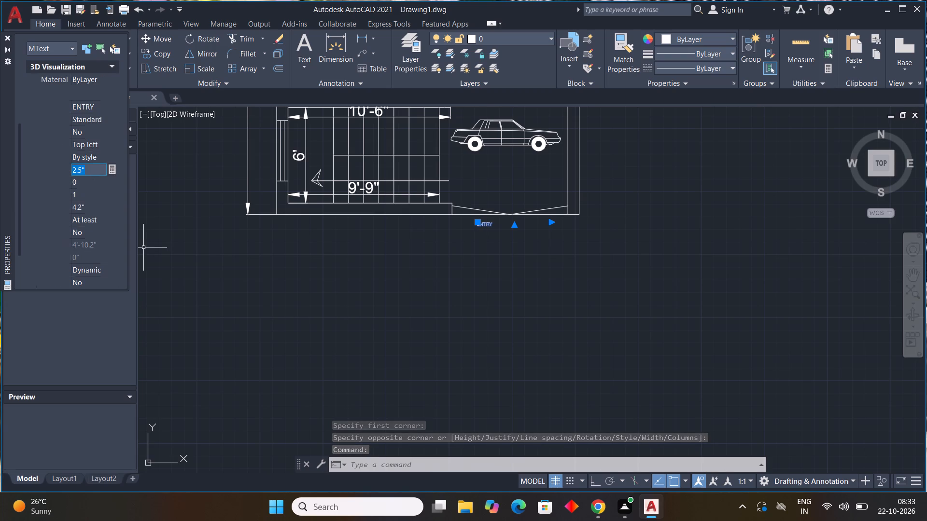
left_click_drag(90, 173, 0, 130)
type("7\"")
key("Return")
key("Escape")
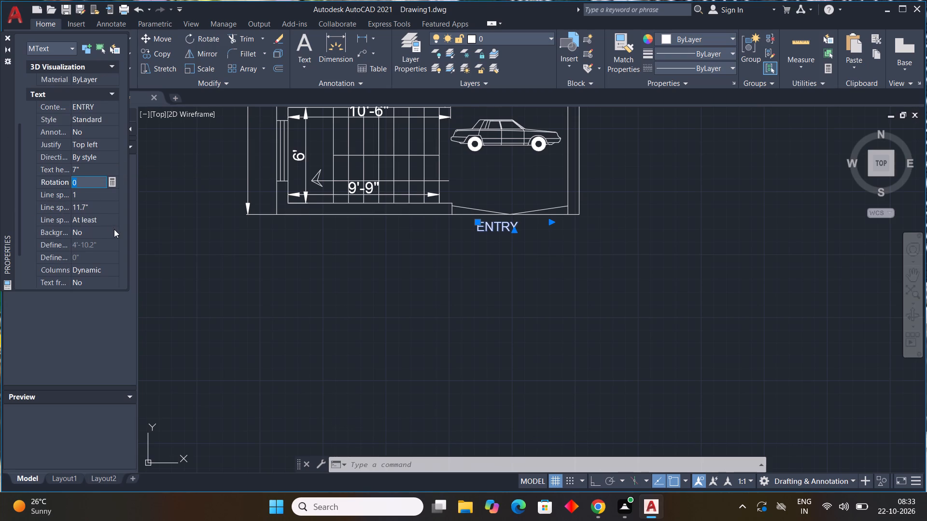
key("Escape")
Place a multiline text reading GROUND FLOOR PLAN centred below the plan, under the ENTRY label.
left_click(301, 37)
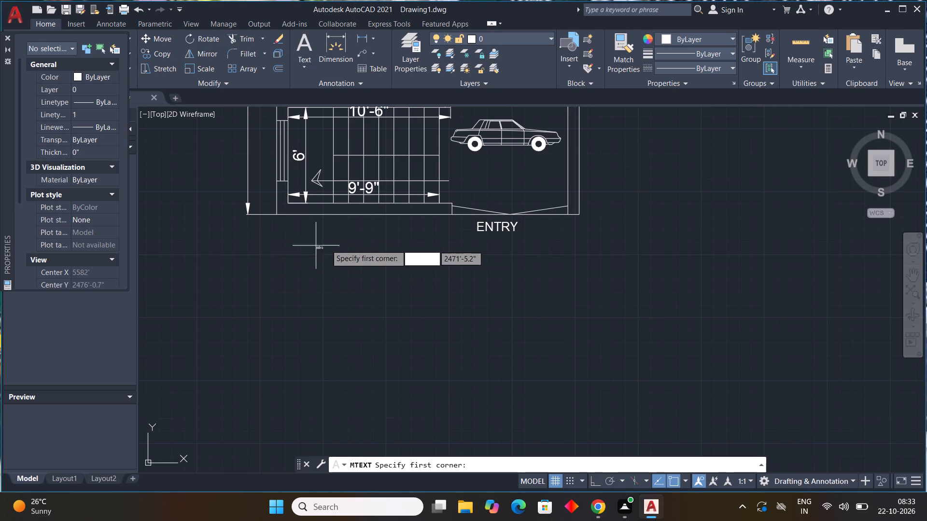
left_click(312, 239)
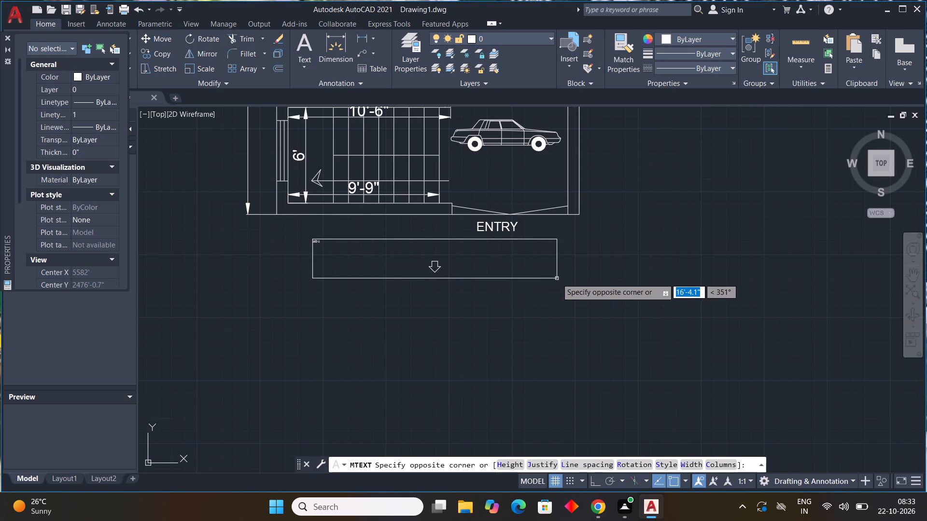
left_click(557, 278)
type("GROUND")
key("space")
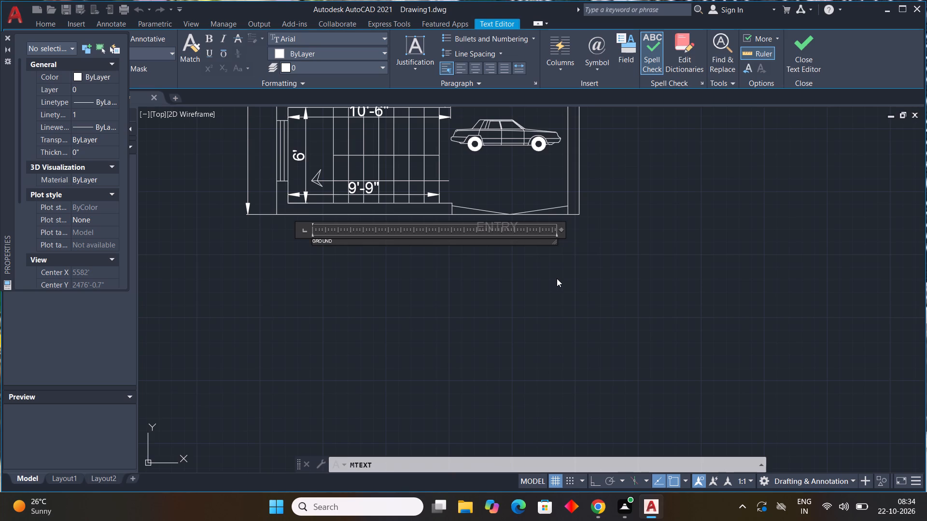
type("FLOOR PLAN")
left_click(294, 338)
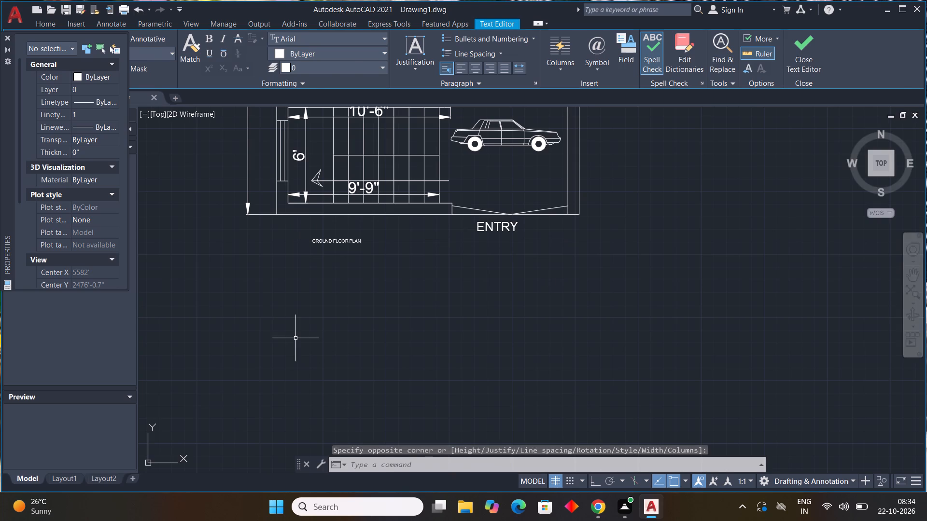
Set the text height of the GROUND FLOOR PLAN title to 1'.
left_click(342, 243)
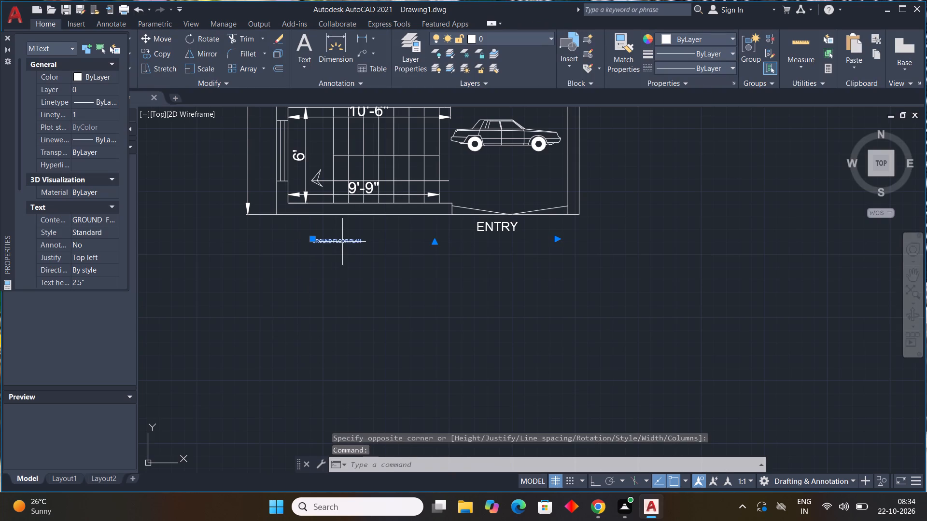
scroll(56, 229, "down", 2)
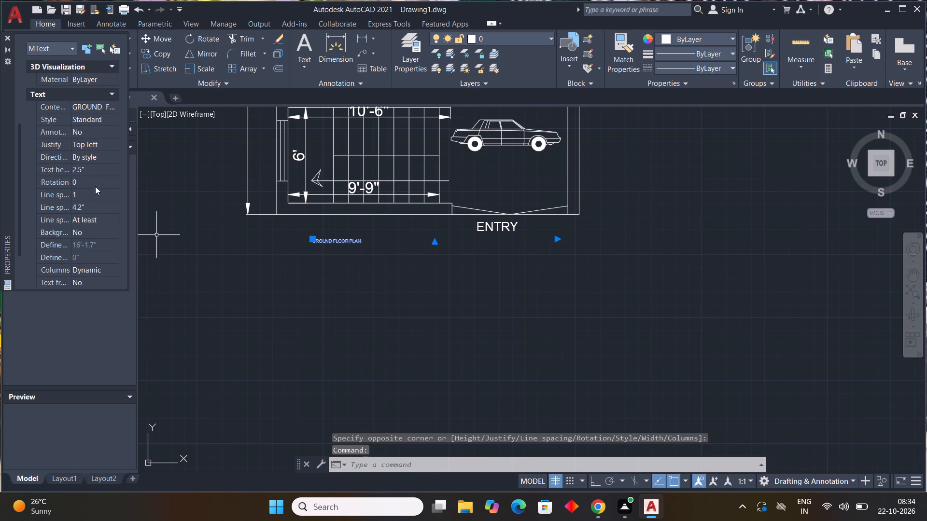
left_click(92, 170)
left_click_drag(92, 170, 0, 164)
type("1'")
key("Return")
key("Escape")
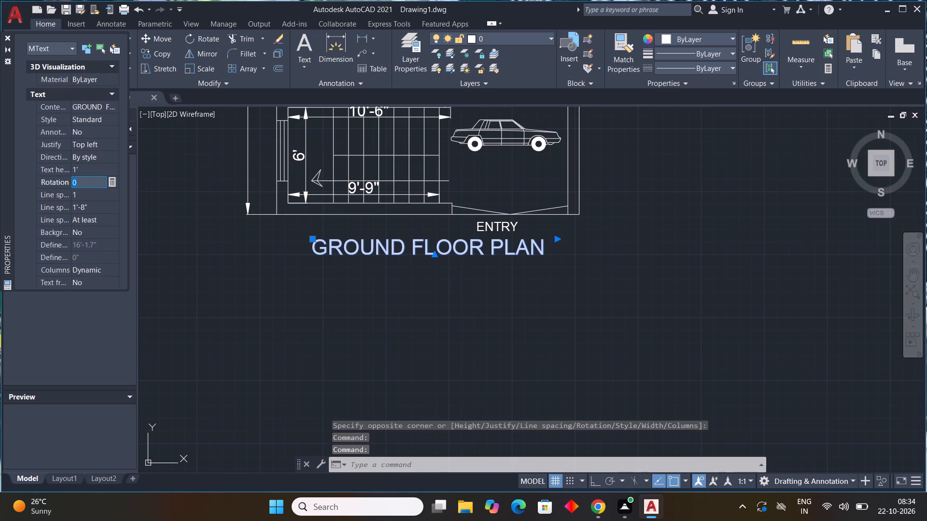
scroll(481, 288, "down", 3)
key("Escape")
Copy the ENTRY label from the gate to the door opening between the parking and the HALL/DINNING room.
middle_click_drag(575, 282, 515, 313)
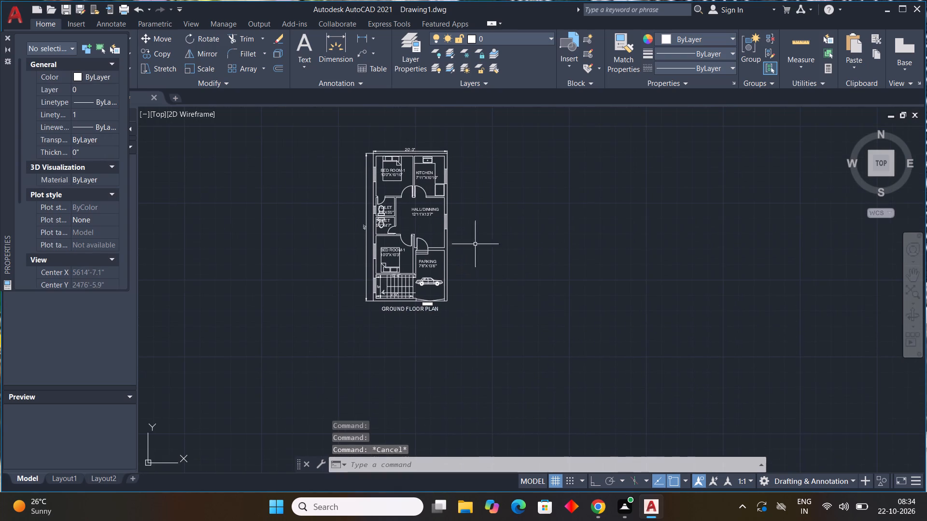
scroll(428, 307, "up", 3)
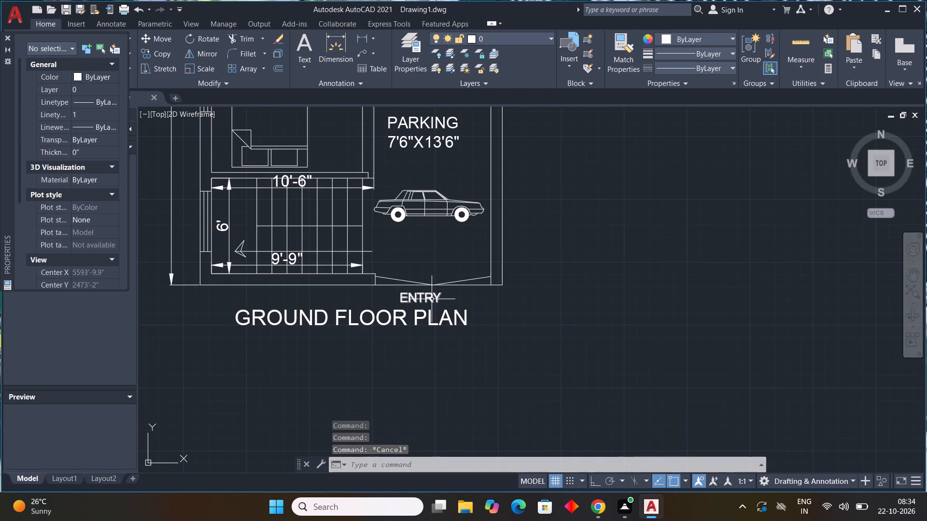
left_click(432, 299)
key("c")
key("o")
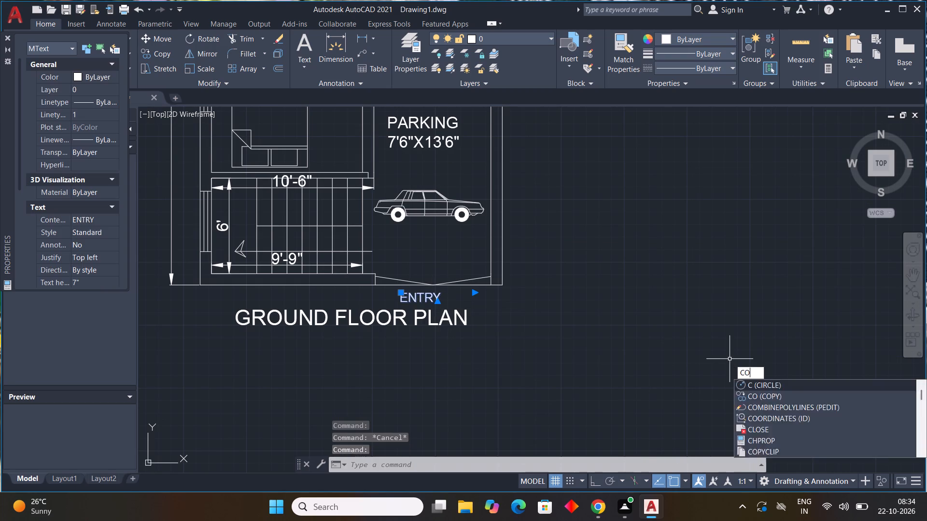
key("space")
left_click_drag(421, 298, 421, 293)
middle_click_drag(399, 229, 444, 456)
scroll(448, 311, "up", 4)
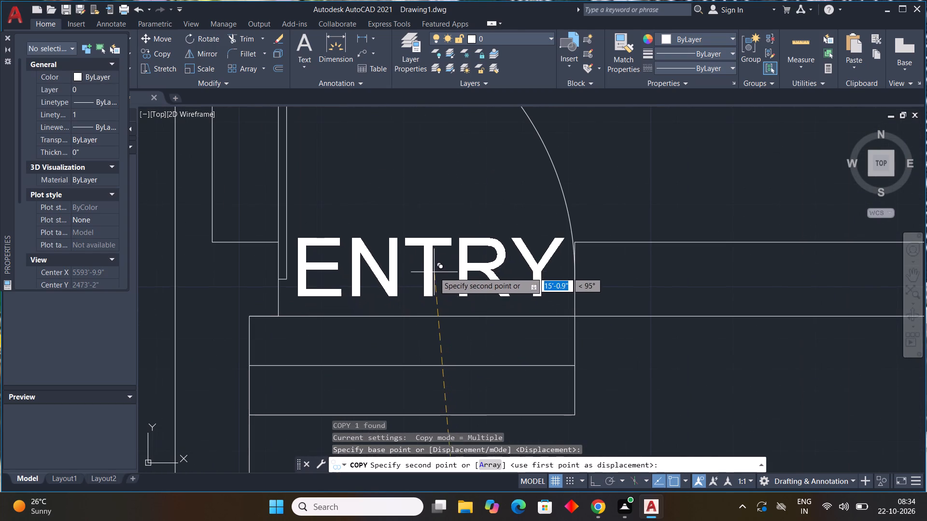
left_click(436, 270)
key("Escape")
scroll(562, 379, "down", 4)
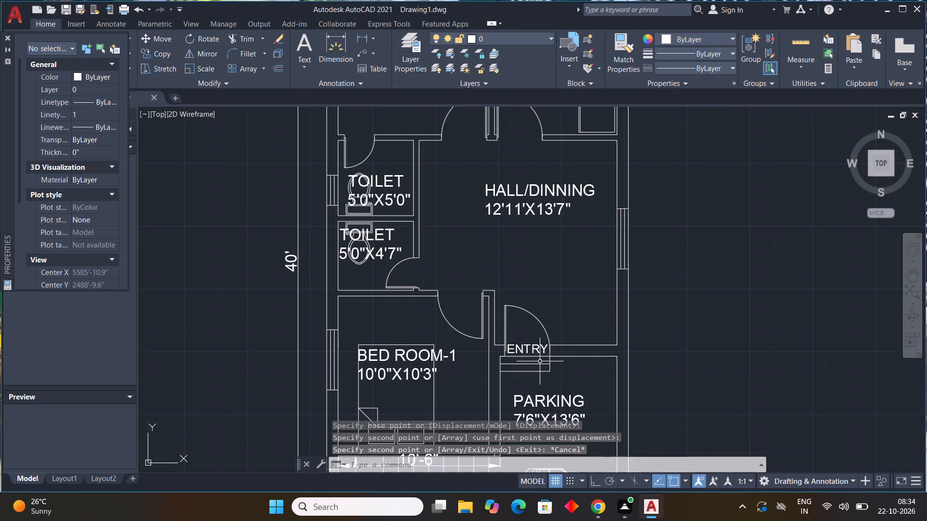
Draw an upward entry arrow through the middle of the parking gate, with a vertical shaft and two slanted head lines.
middle_click_drag(591, 419, 405, 125)
scroll(369, 274, "up", 2)
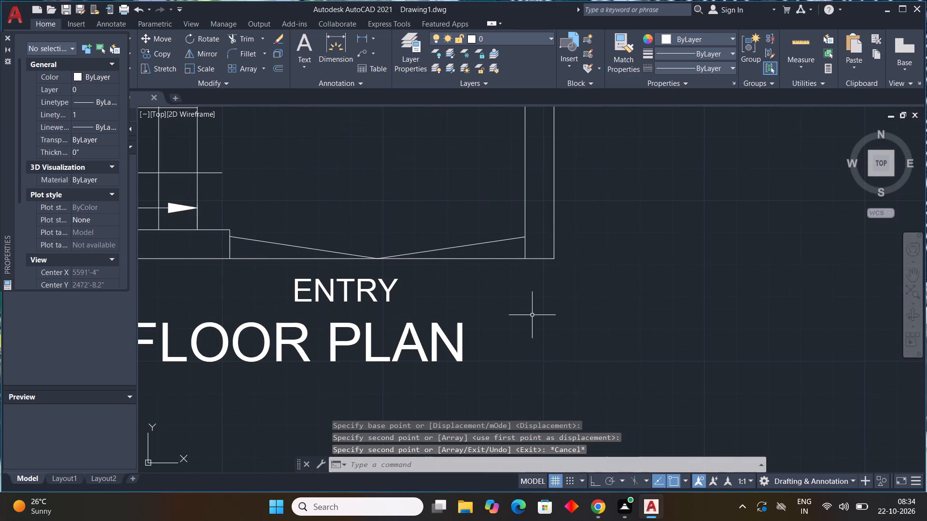
key("l")
key("space")
scroll(372, 264, "up", 3)
left_click_drag(389, 279, 388, 269)
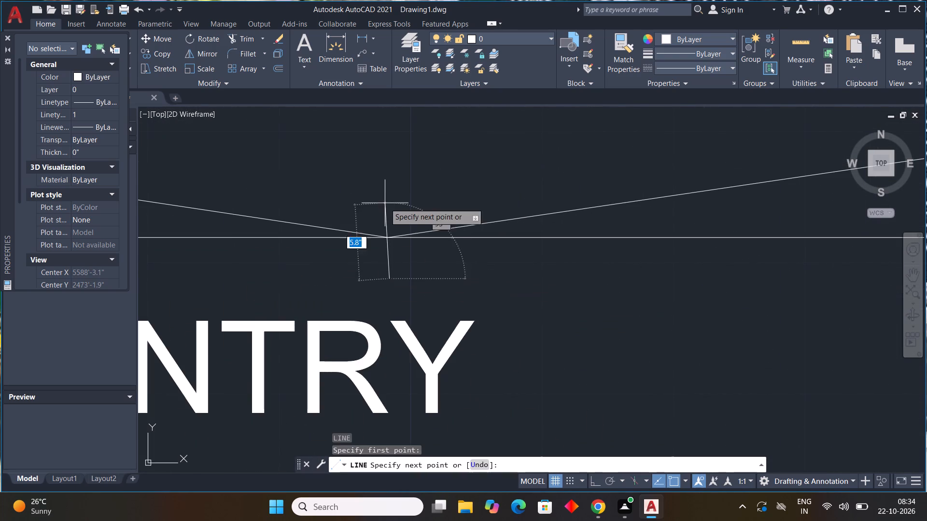
key("F8")
middle_click_drag(387, 158, 379, 216)
left_click(385, 162)
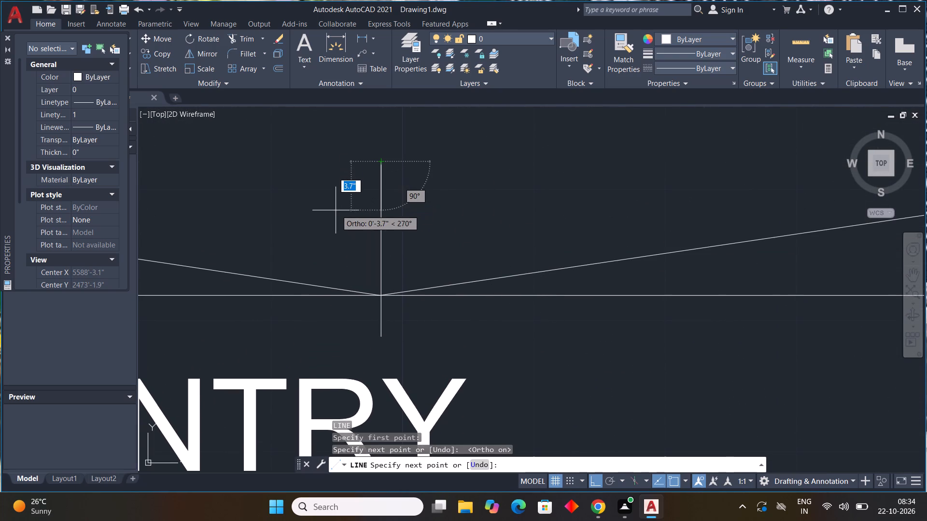
key("F8")
left_click(335, 217)
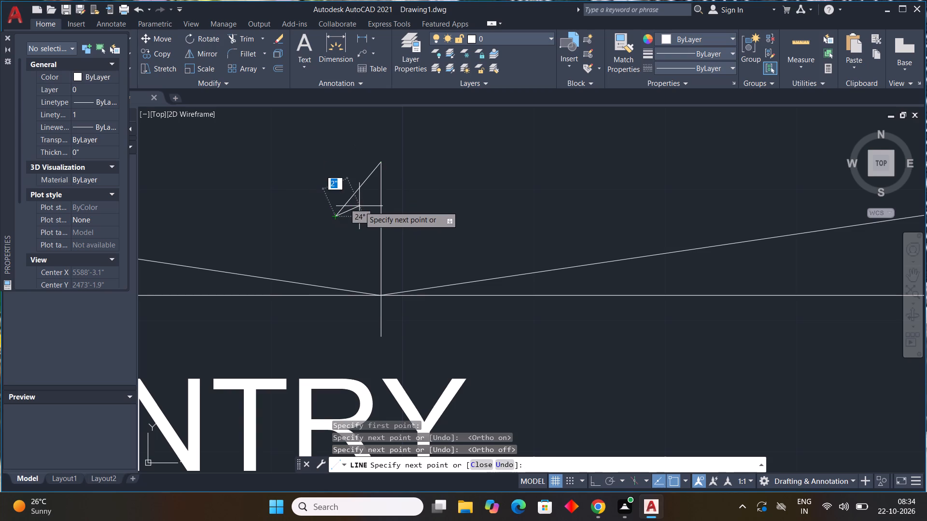
key("Escape")
key("space")
left_click(383, 165)
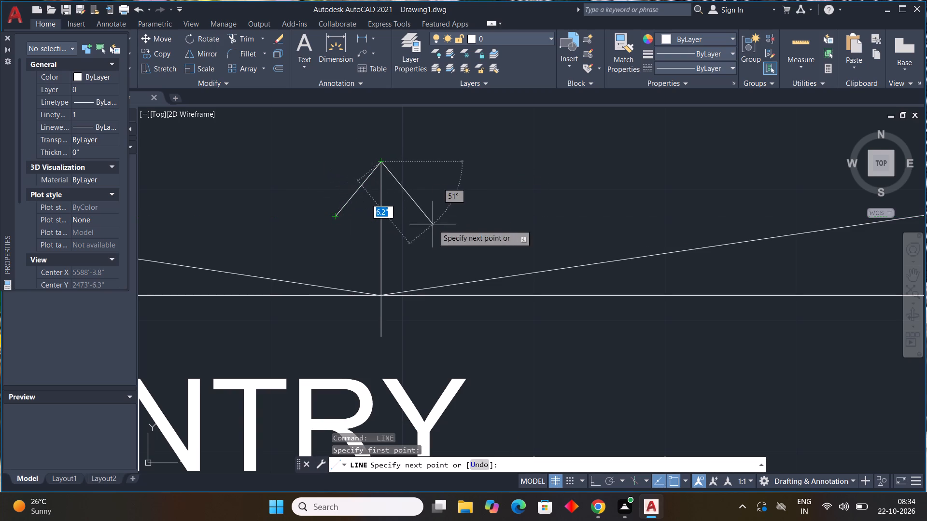
left_click(416, 221)
key("Escape")
Hatch the upper outer wall and the partition between BED ROOM-1 and KITCHEN with the SOLID pattern.
scroll(561, 253, "down", 4)
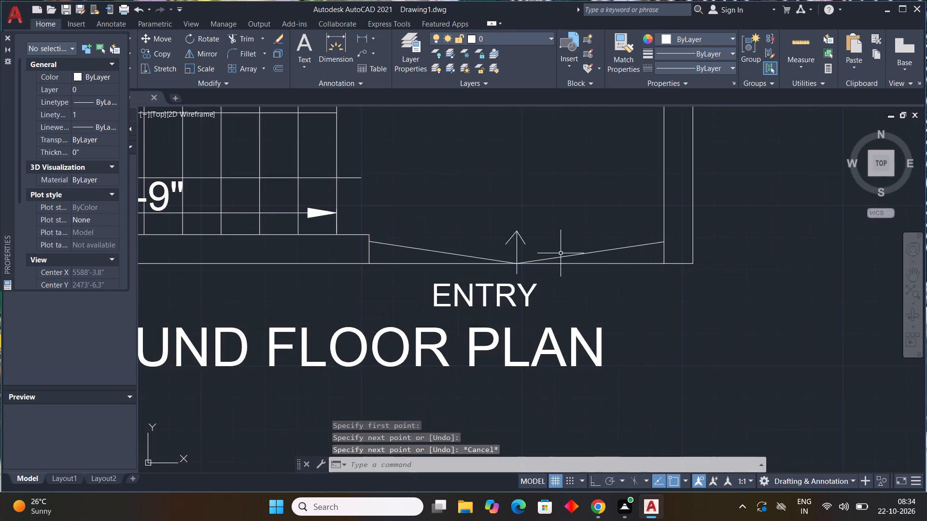
scroll(688, 299, "down", 3)
middle_click_drag(768, 318, 646, 288)
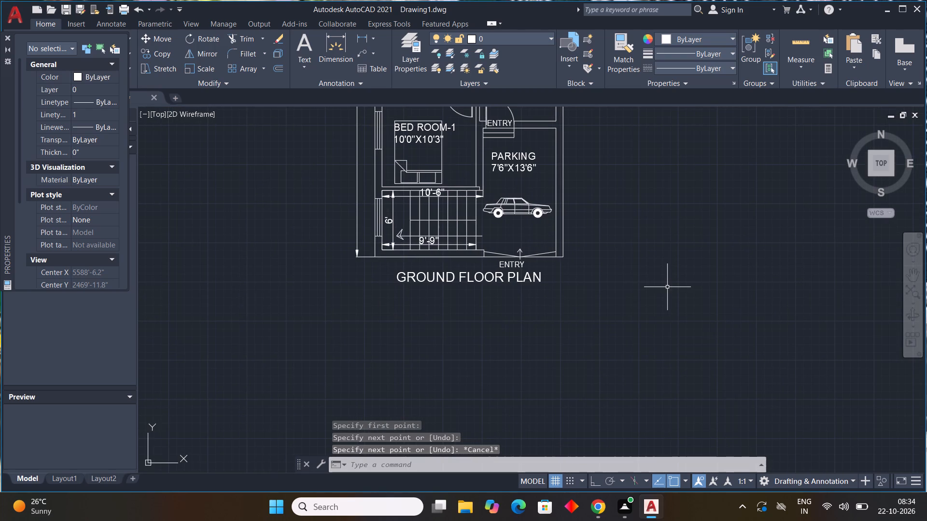
scroll(673, 287, "down", 2)
middle_click_drag(673, 287, 506, 273)
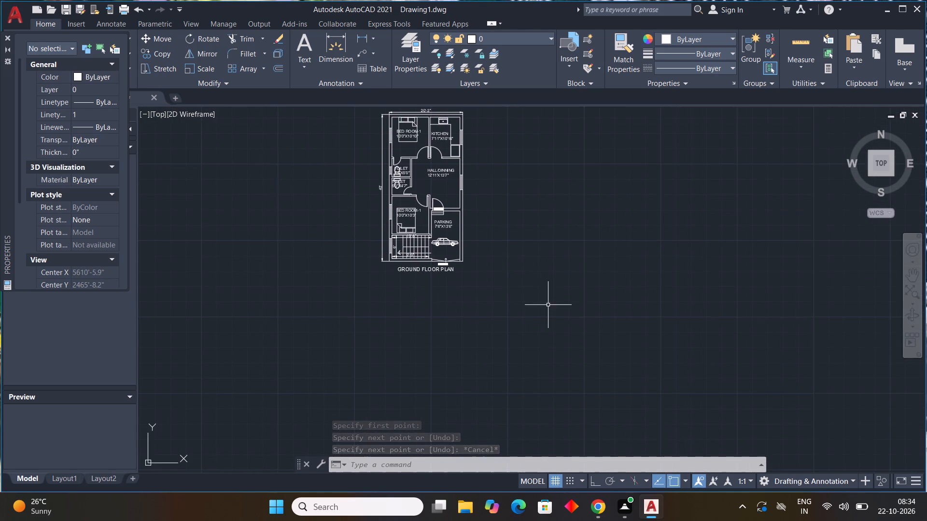
middle_click_drag(548, 305, 539, 343)
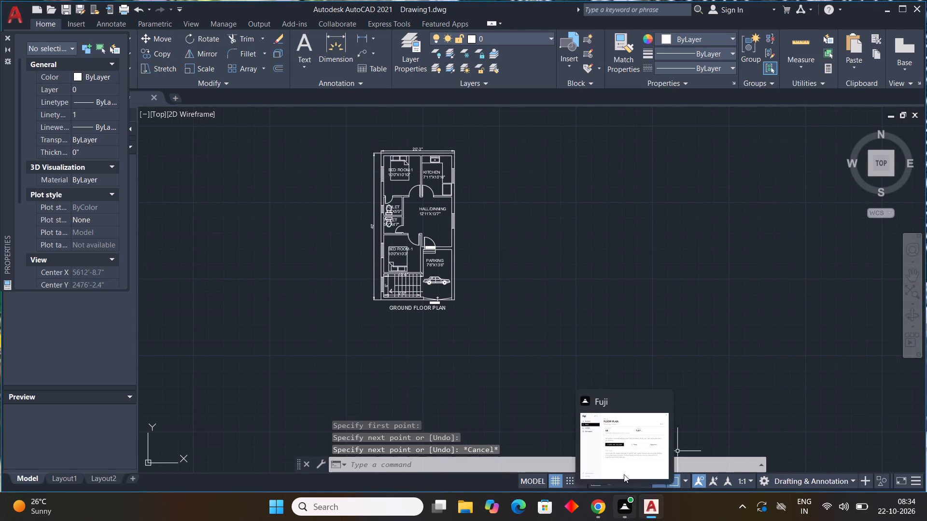
left_click(645, 463)
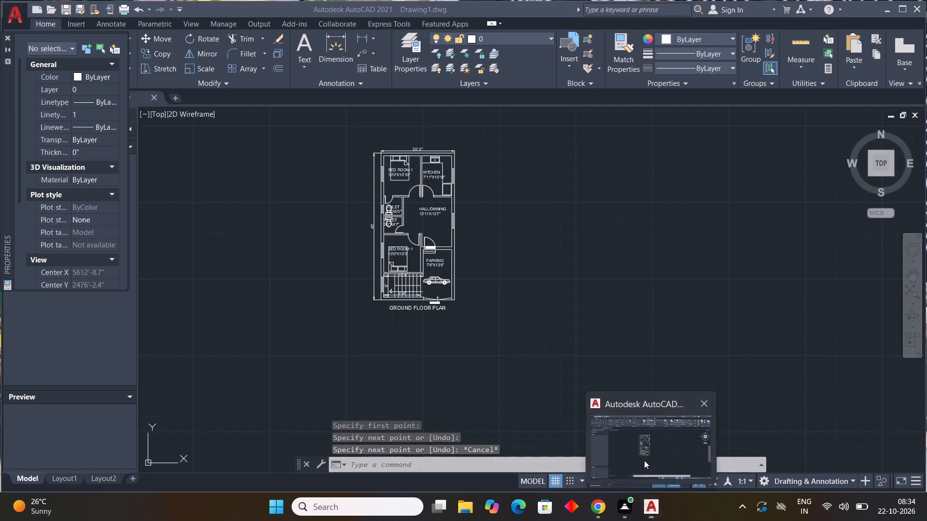
type("H")
key("space")
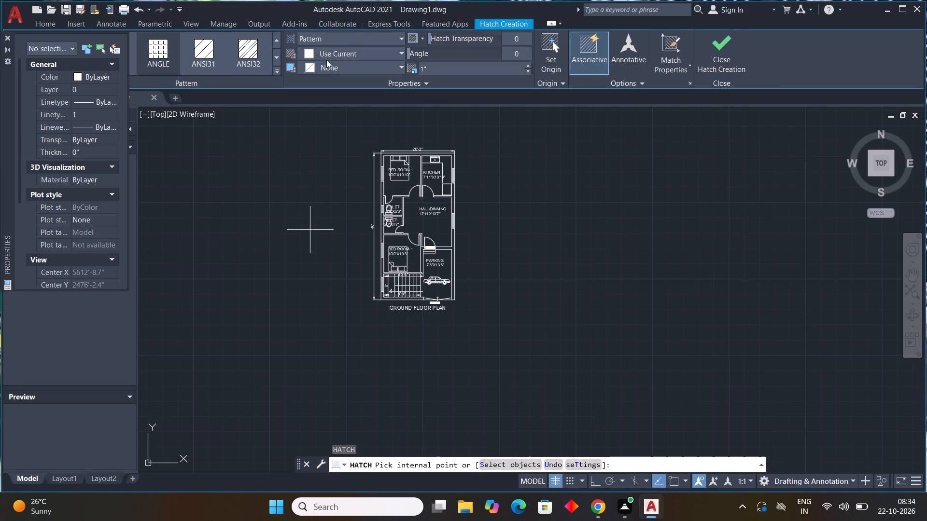
left_click(277, 69)
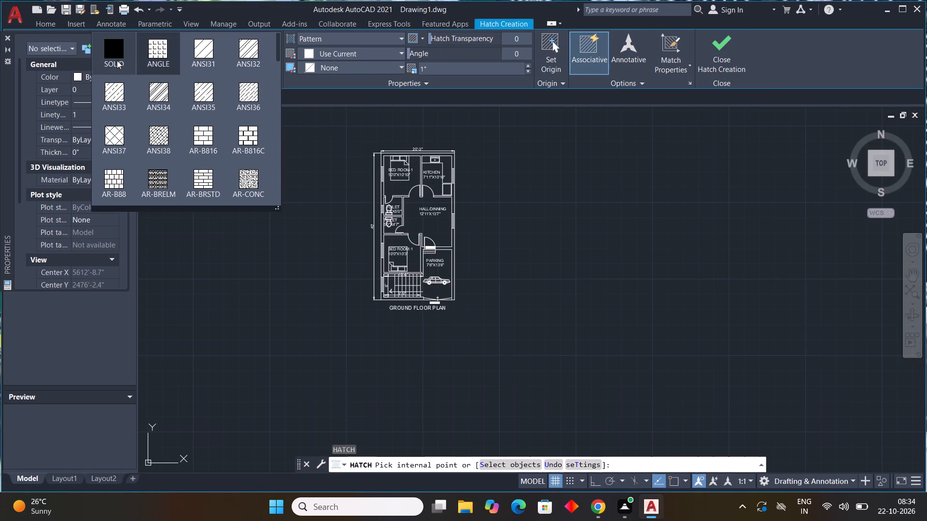
left_click(119, 56)
scroll(391, 163, "up", 4)
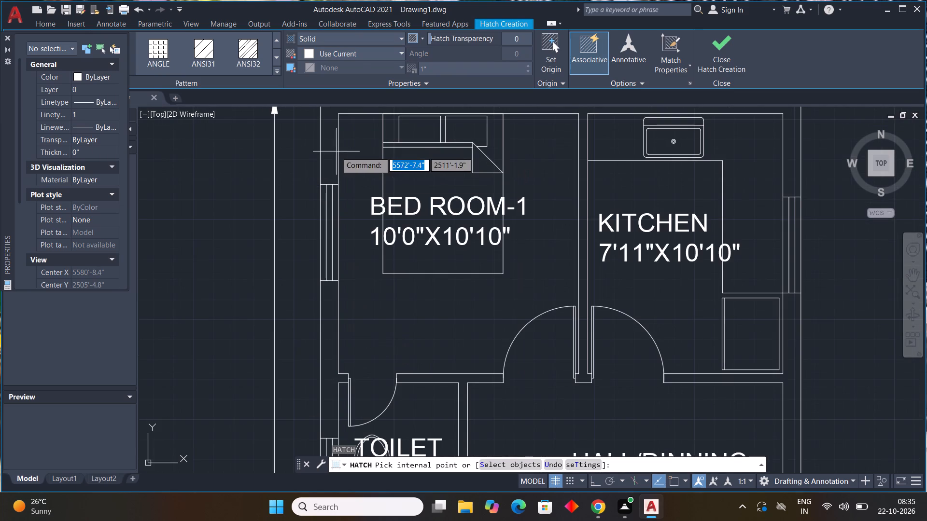
left_click(325, 148)
Set the wall hatch colour to dark grey 99,100,102.
left_click(317, 48)
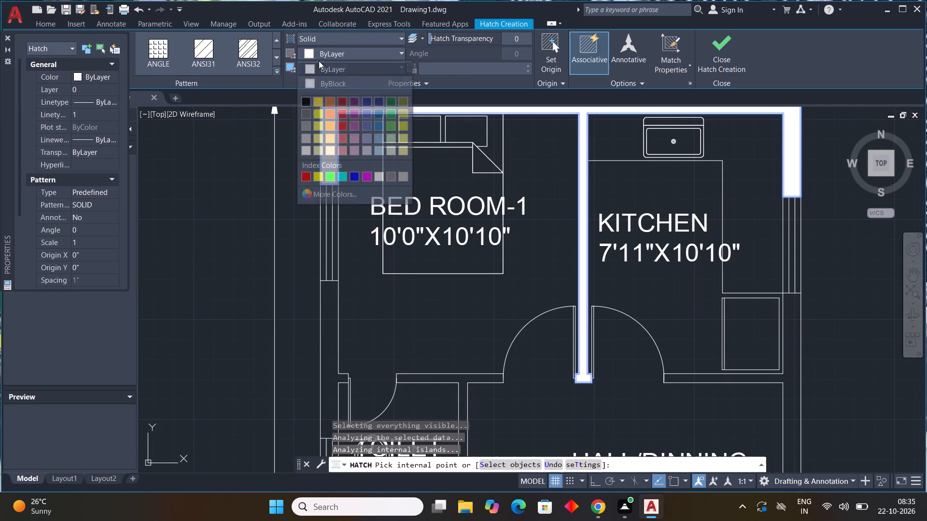
left_click(307, 101)
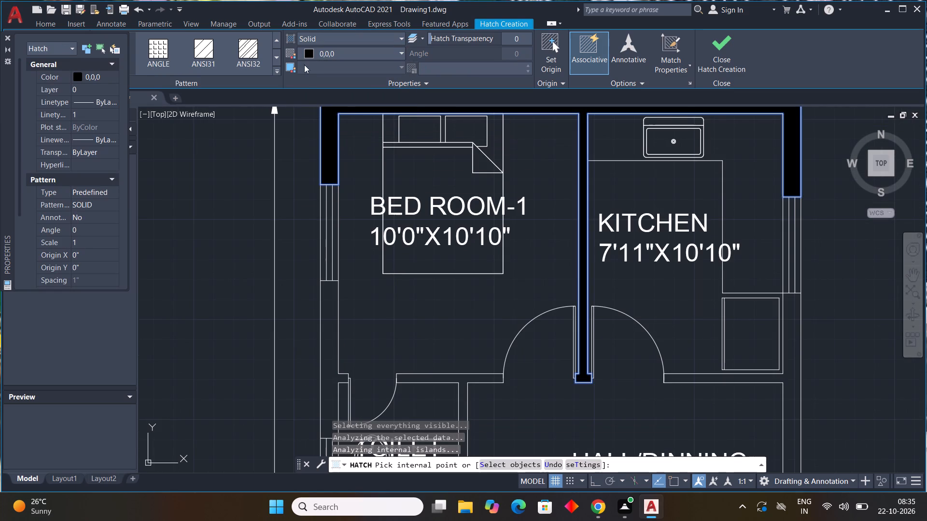
left_click(316, 55)
left_click(304, 112)
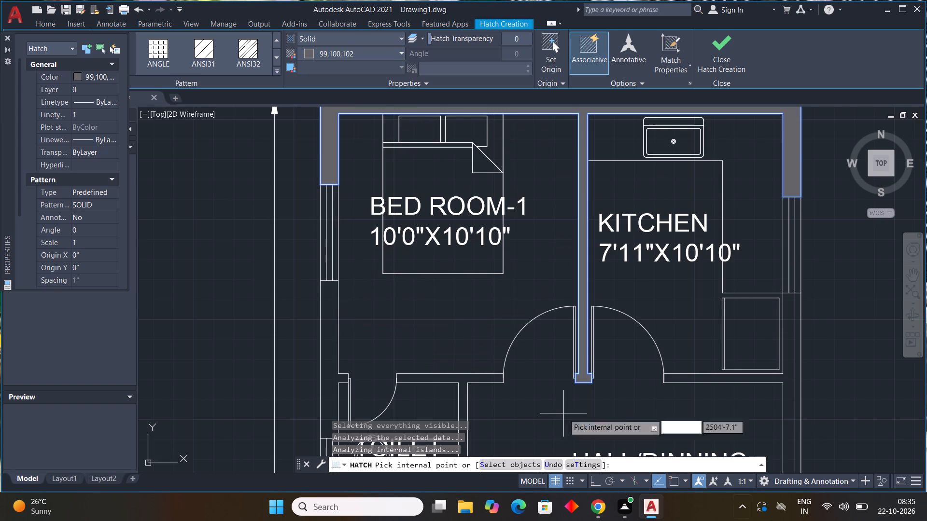
Hatch the outer wall between the BED ROOM-1 and TOILET windows, the toilet walls, and the wall between KITCHEN and HALL/DINNING.
left_click(323, 308)
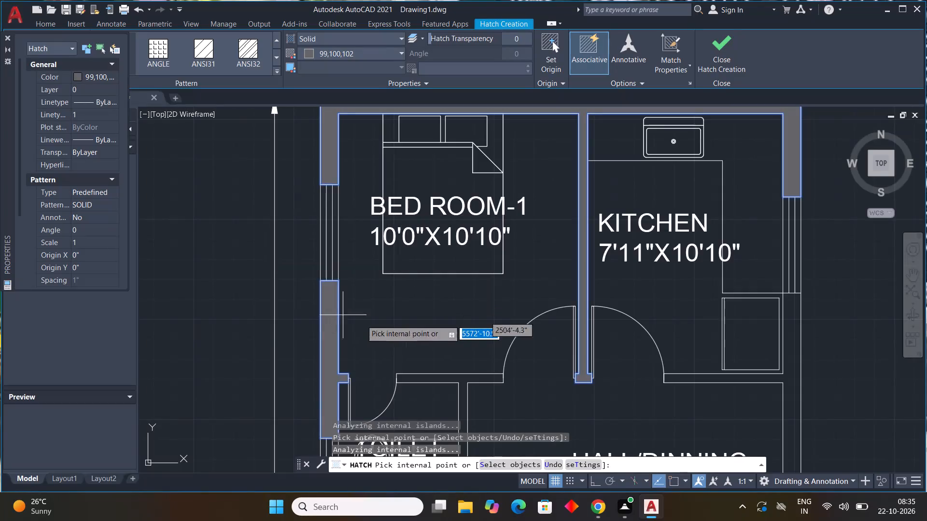
scroll(407, 317, "down", 2)
middle_click_drag(406, 313, 350, 210)
scroll(362, 243, "up", 2)
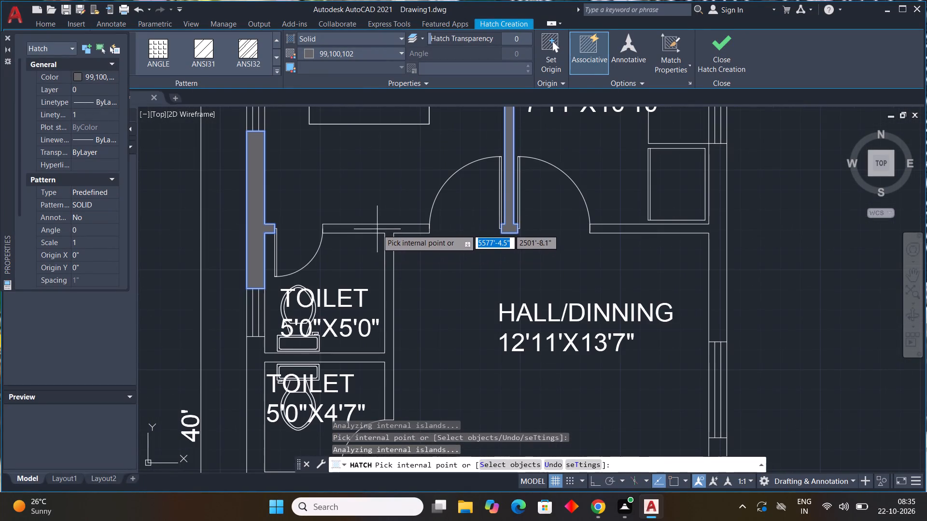
left_click(377, 229)
left_click(660, 231)
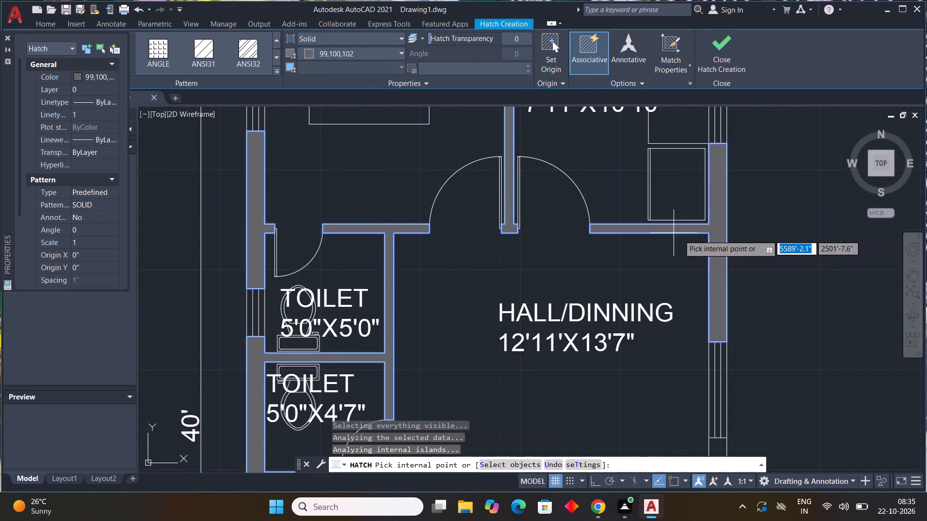
Hatch the outer wall from HALL/DINNING down past PARKING, the walls around the parking entry, and the lower BED ROOM-1 walls.
scroll(701, 258, "down", 2)
middle_click_drag(700, 286, 638, 217)
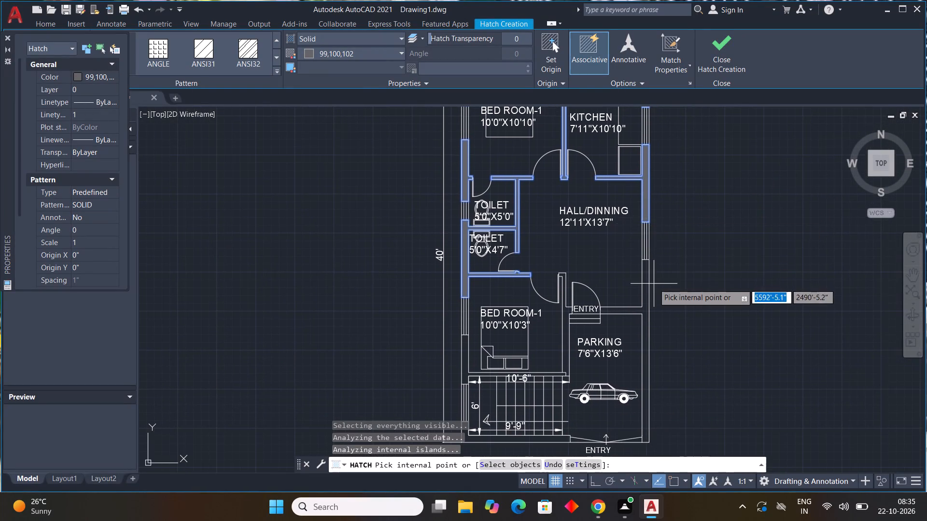
scroll(654, 282, "up", 1)
middle_click_drag(652, 290, 598, 429)
scroll(599, 430, "down", 1)
middle_click_drag(594, 377, 591, 316)
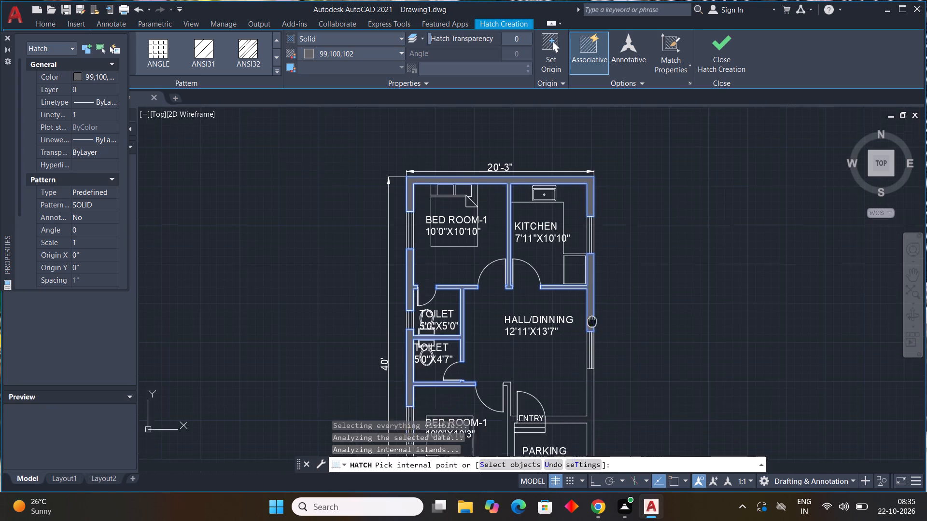
middle_click_drag(591, 316, 556, 164)
left_click(554, 231)
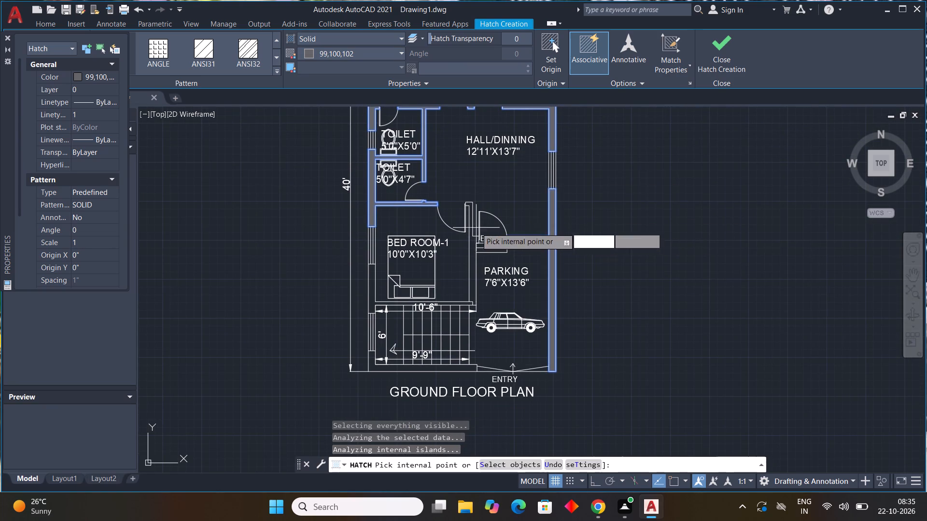
scroll(476, 228, "up", 3)
left_click(451, 327)
scroll(476, 313, "down", 3)
middle_click_drag(478, 299, 466, 216)
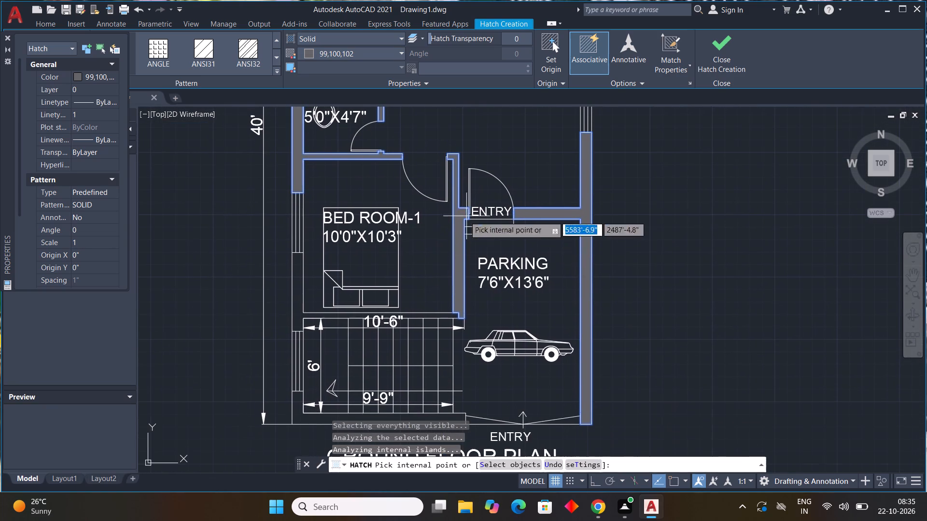
left_click(300, 309)
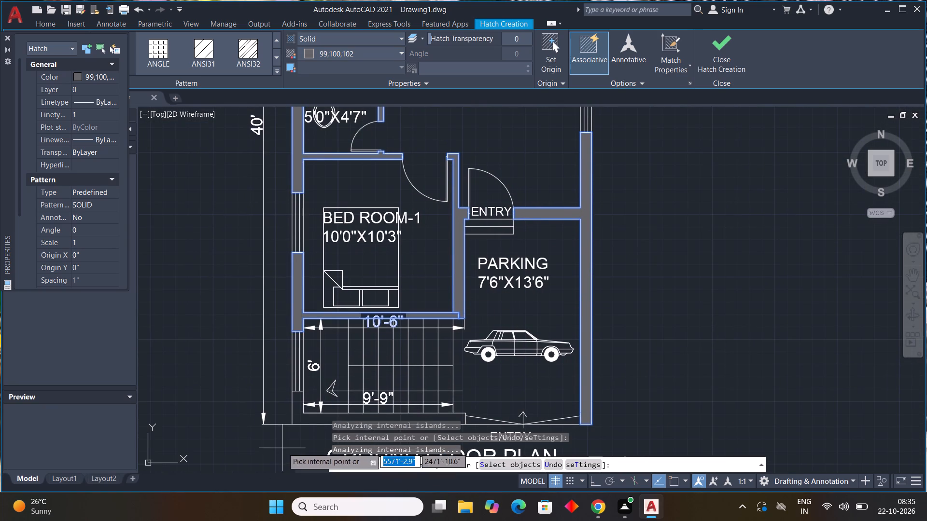
Hatch the outer wall around the bottom of the staircase and finish the wall hatch.
middle_click_drag(343, 336, 315, 225)
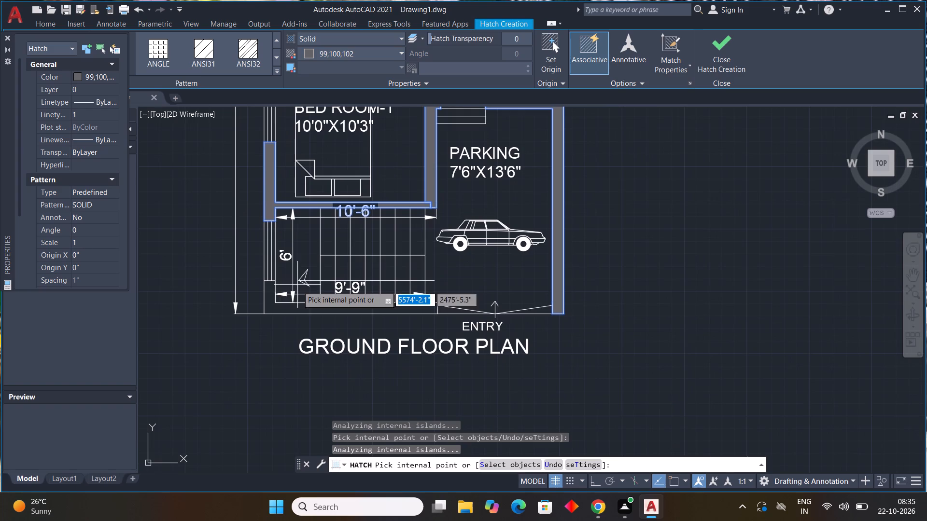
left_click(271, 306)
scroll(691, 273, "down", 2)
middle_click_drag(690, 273, 625, 401)
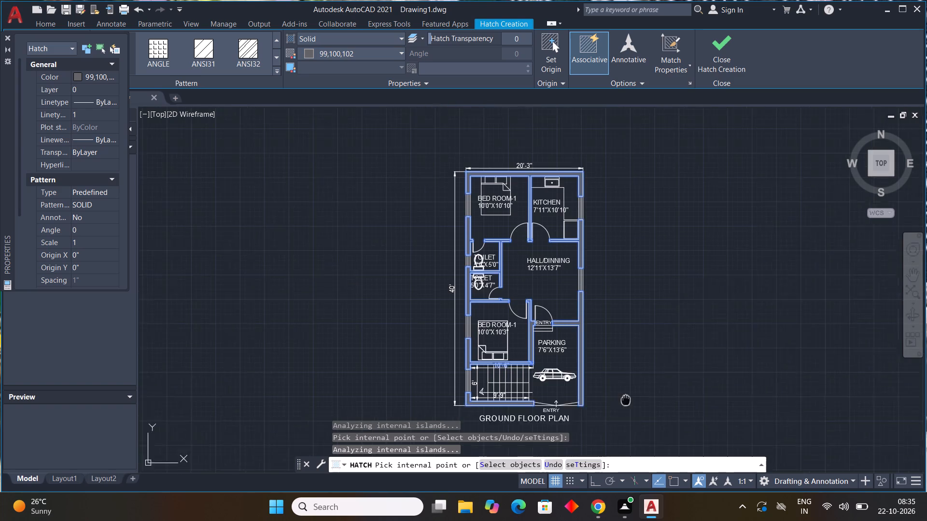
middle_click_drag(625, 401, 553, 355)
key("Escape")
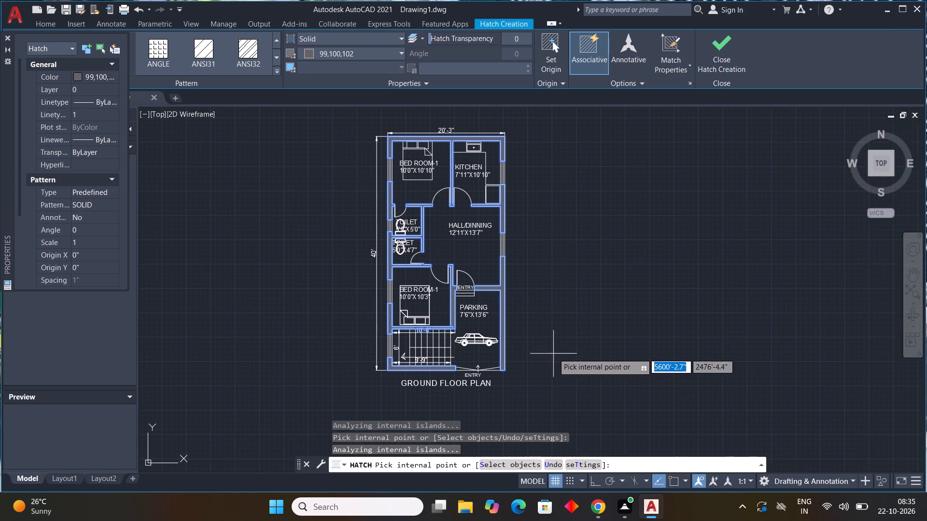
key("Escape")
key("Escape")
Insert the Range-Oven - 30 in top block from the Kitchens.dwg DesignCenter sample into the empty space beside the plan.
middle_click_drag(560, 329, 503, 299)
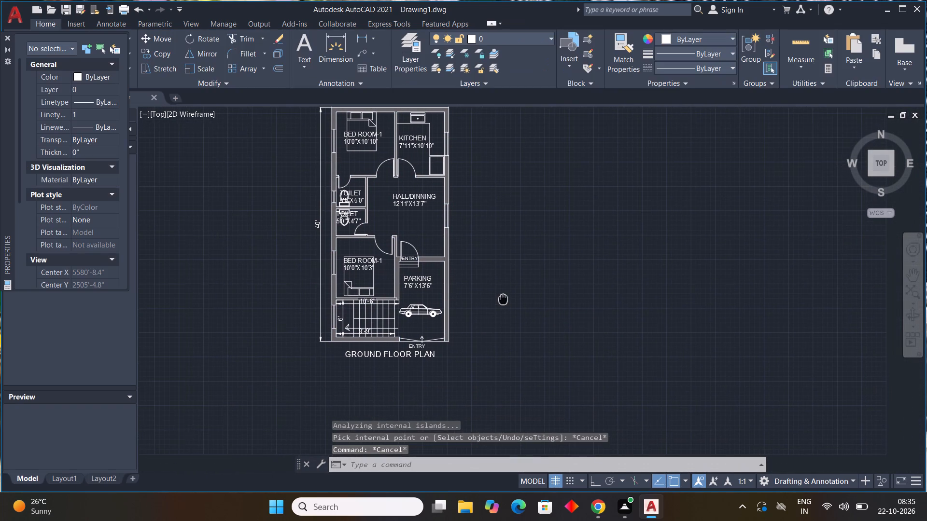
middle_click_drag(503, 299, 433, 293)
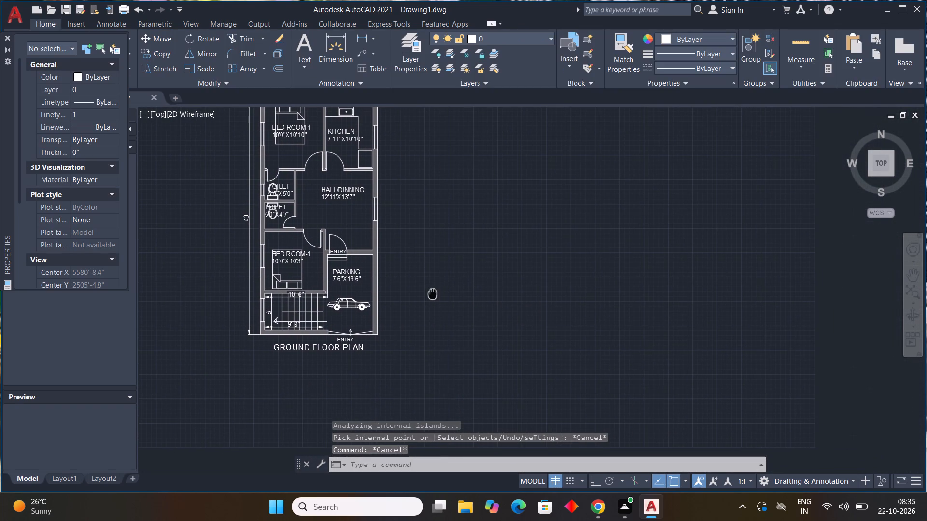
middle_click_drag(433, 293, 433, 292)
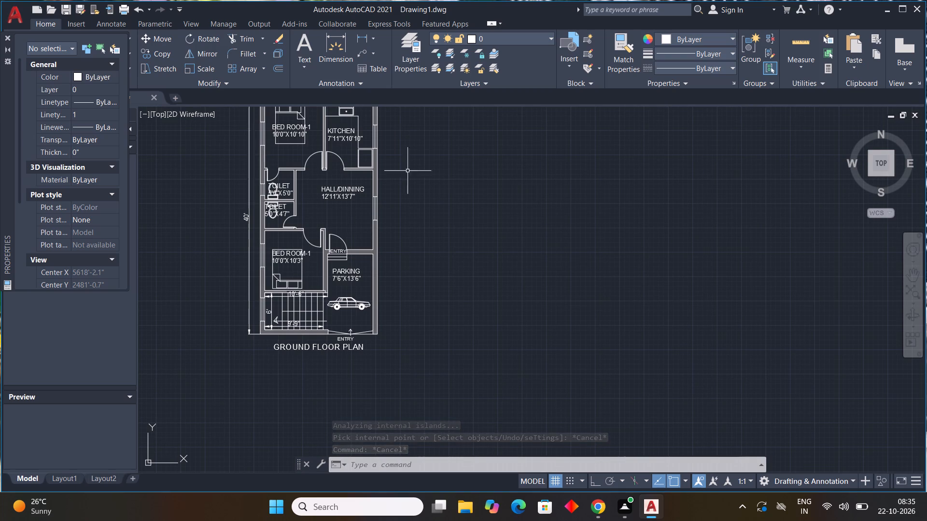
key("ctrl+2")
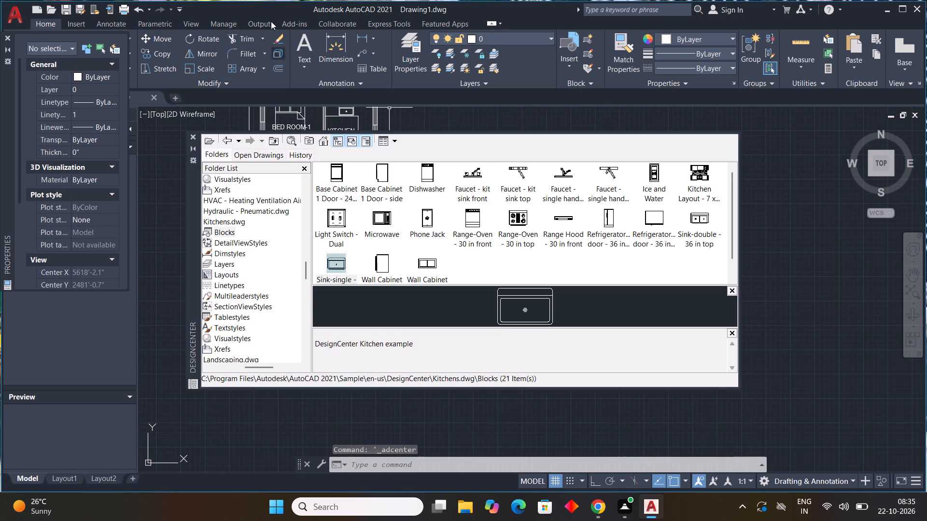
double_click(518, 222)
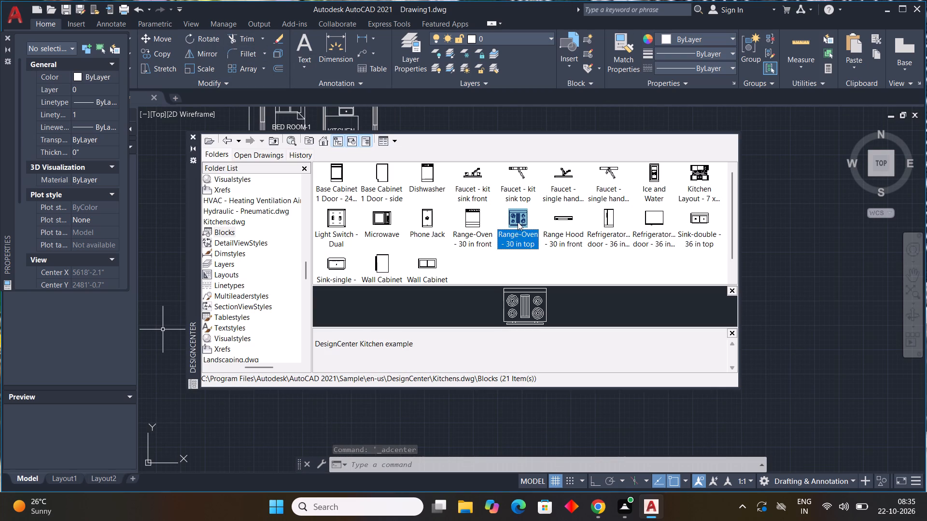
left_click(523, 325)
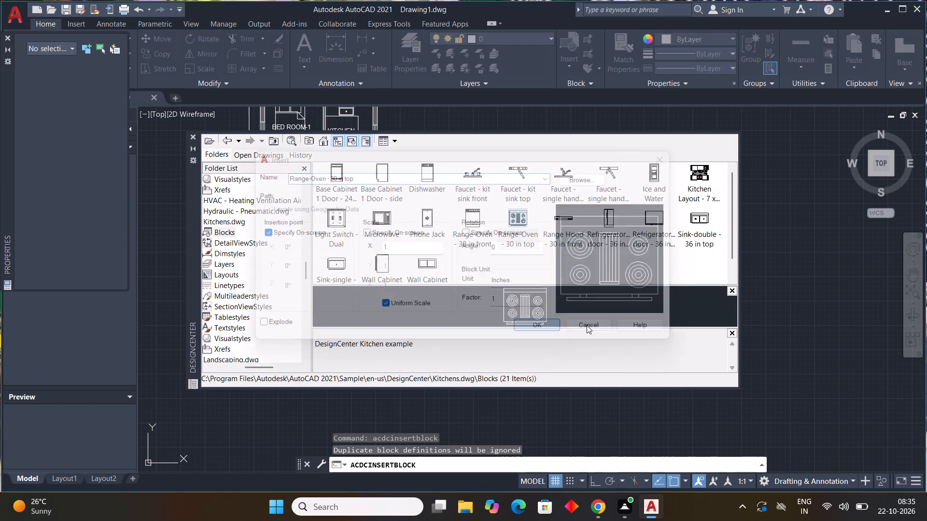
left_click(745, 275)
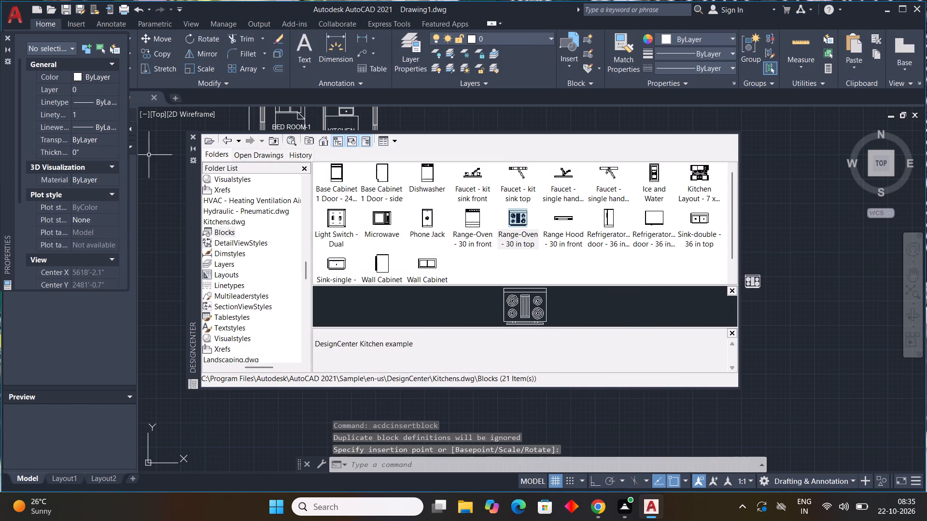
left_click(191, 138)
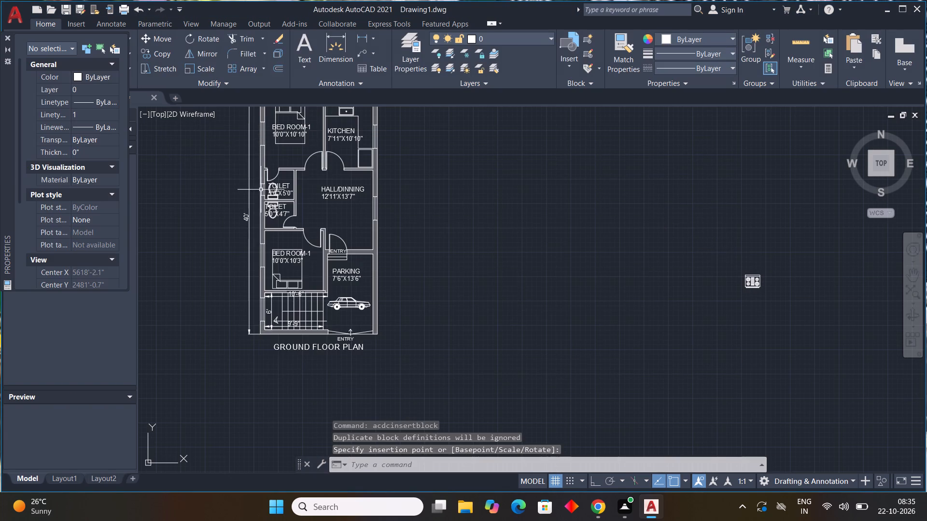
Rotate the range-oven block a quarter turn clockwise about its upper corner with Ortho on.
scroll(288, 293, "down", 3)
scroll(381, 342, "up", 1)
middle_click_drag(294, 354, 271, 376)
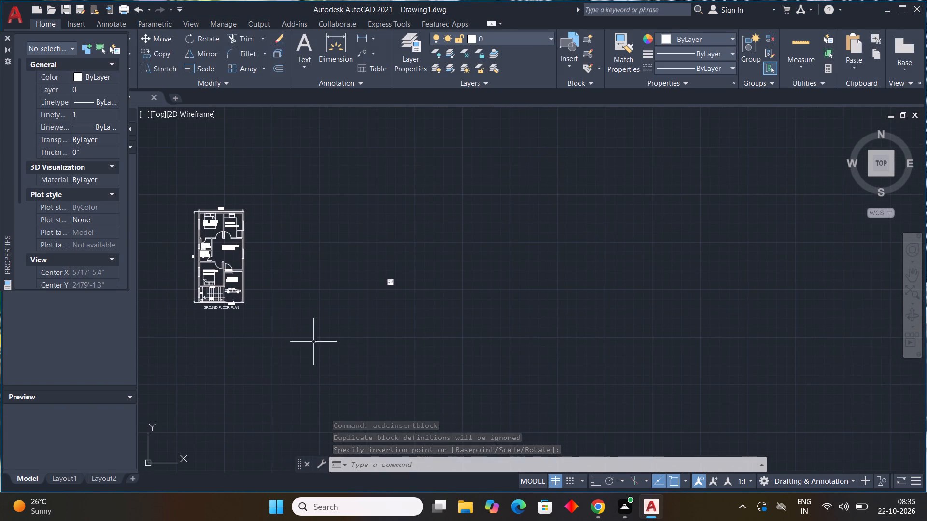
scroll(295, 325, "up", 1)
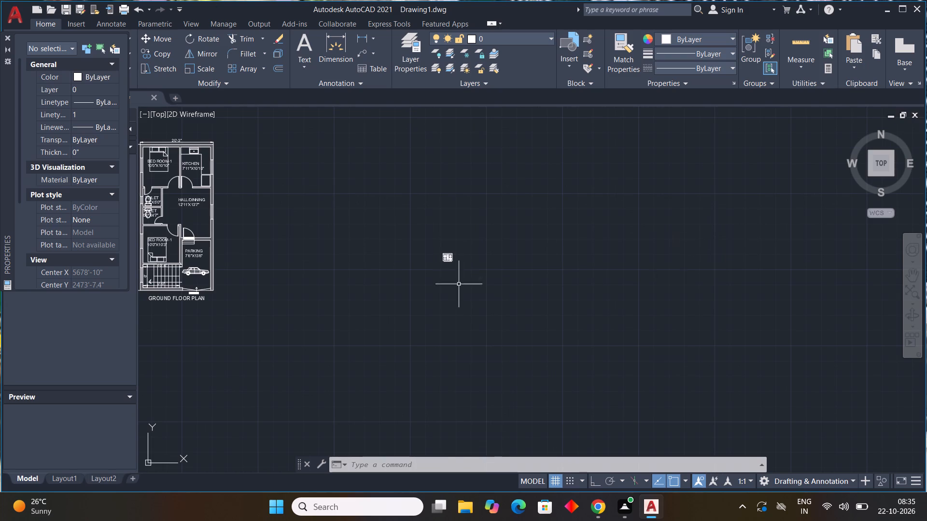
left_click_drag(457, 239, 416, 285)
left_click(409, 292)
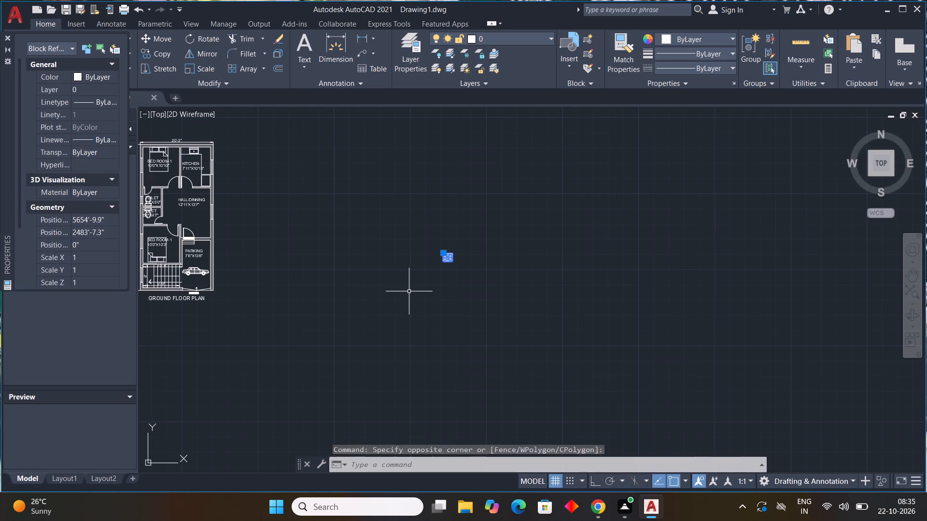
type("RO")
key("space")
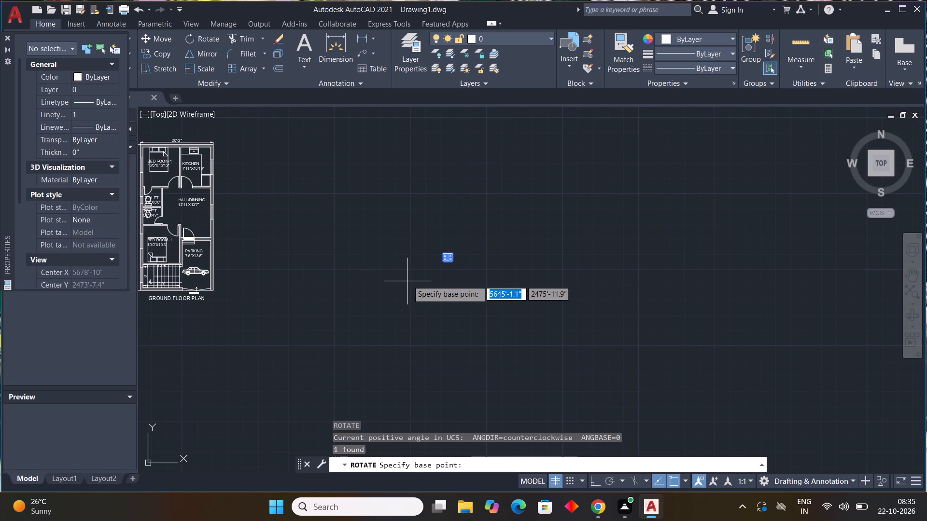
scroll(482, 244, "up", 3)
left_click(358, 282)
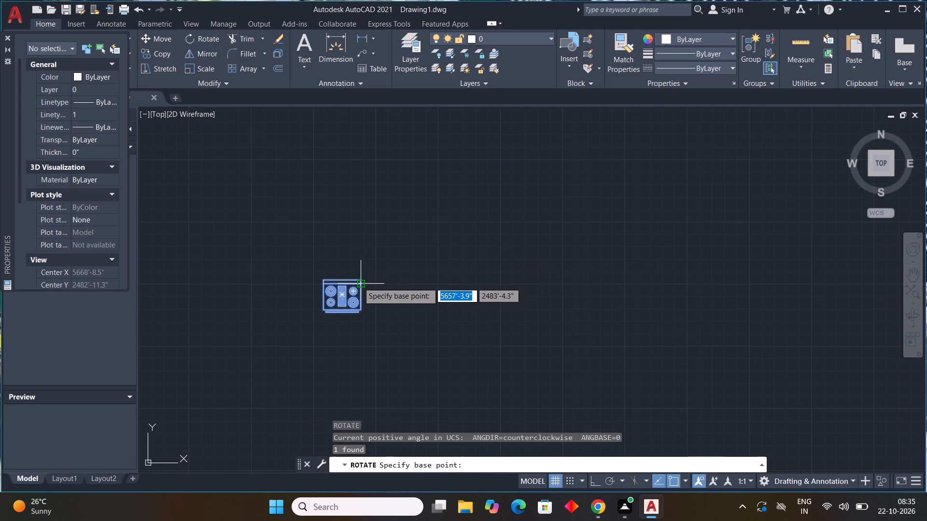
key("F8")
left_click(366, 326)
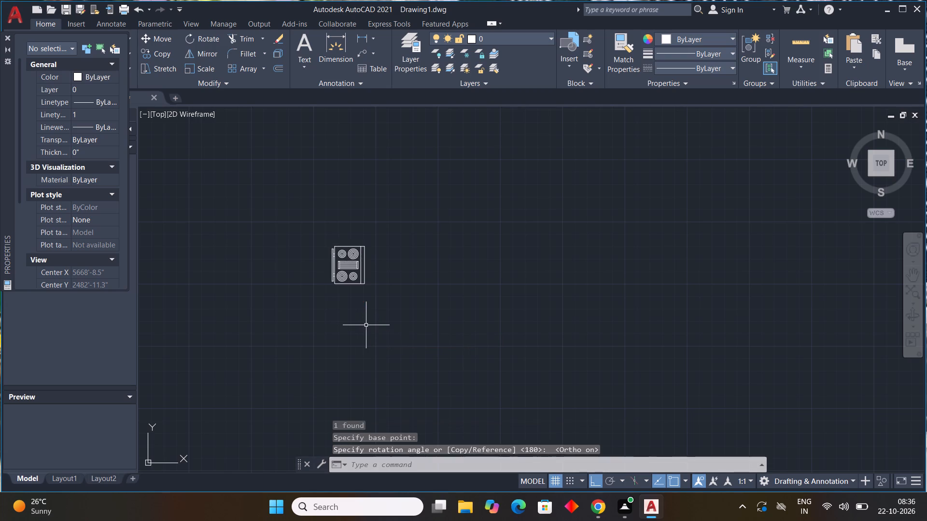
Copy the rotated range-oven block onto the KITCHEN side counter, beside the outer wall and just below the sink.
scroll(366, 325, "down", 4)
middle_click_drag(368, 323, 436, 311)
left_click_drag(444, 295, 436, 299)
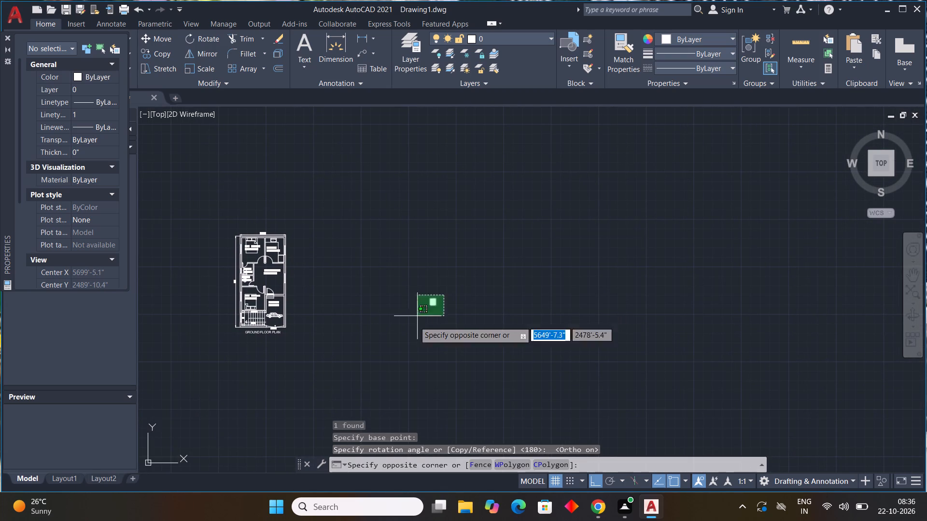
left_click(407, 332)
type("CO")
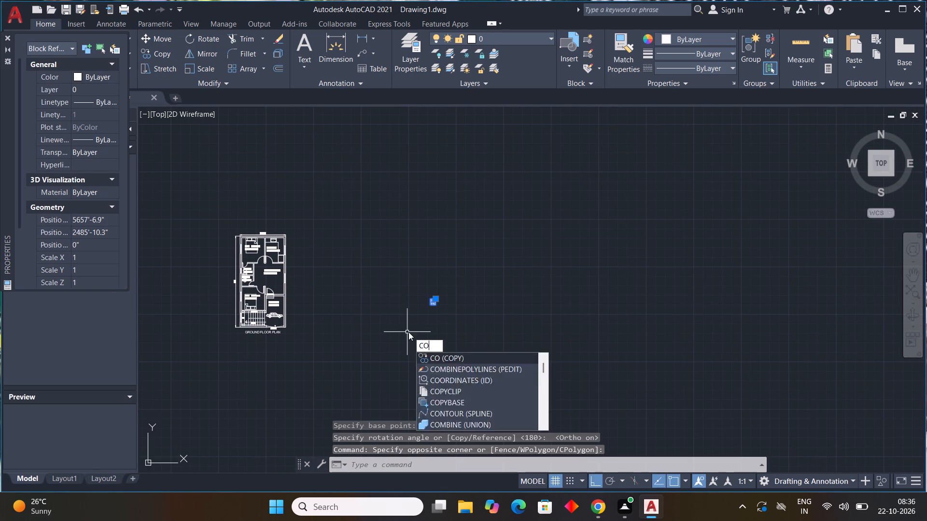
key("space")
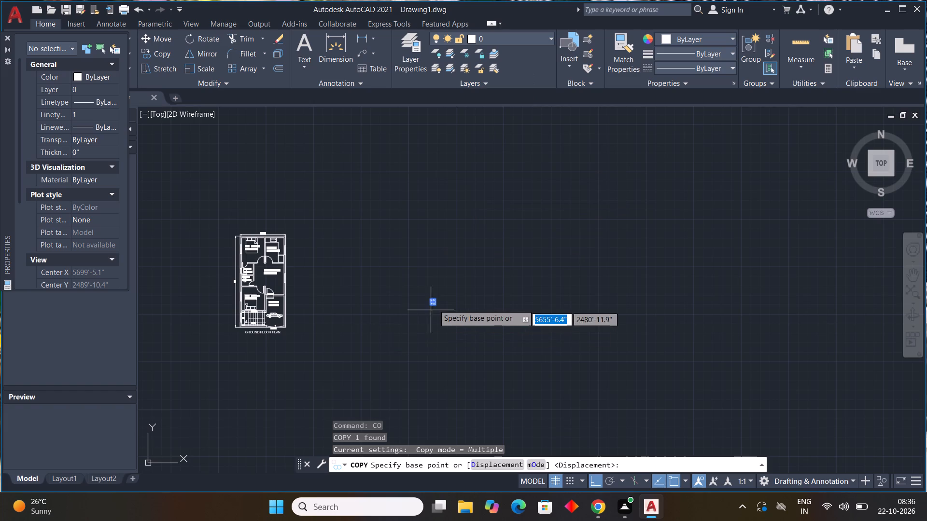
scroll(438, 289, "up", 2)
left_click(431, 313)
middle_click_drag(288, 266, 291, 267)
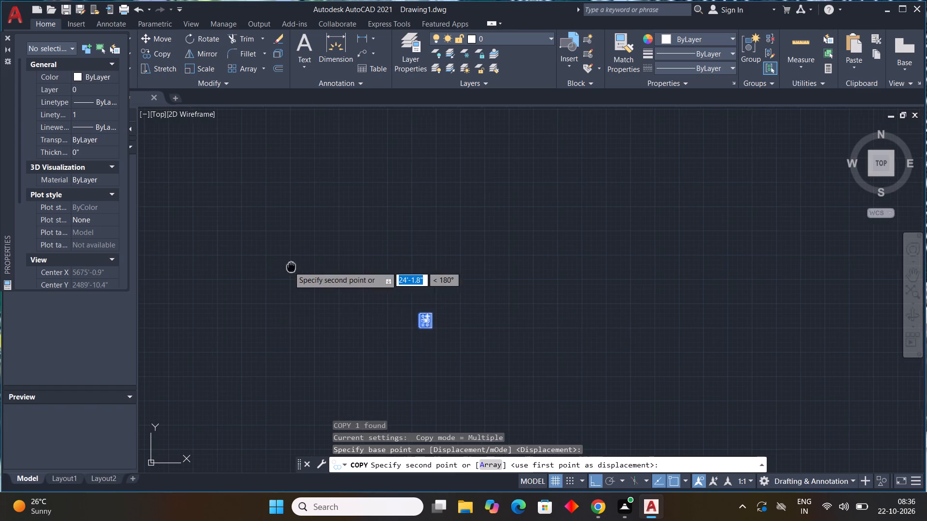
middle_click_drag(291, 267, 486, 286)
key("F8")
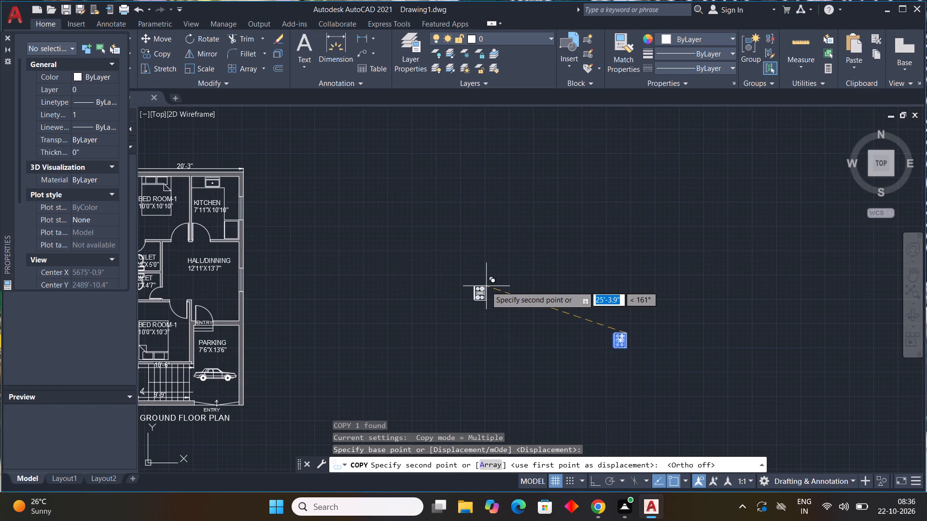
scroll(235, 191, "up", 2)
middle_click_drag(235, 191, 397, 259)
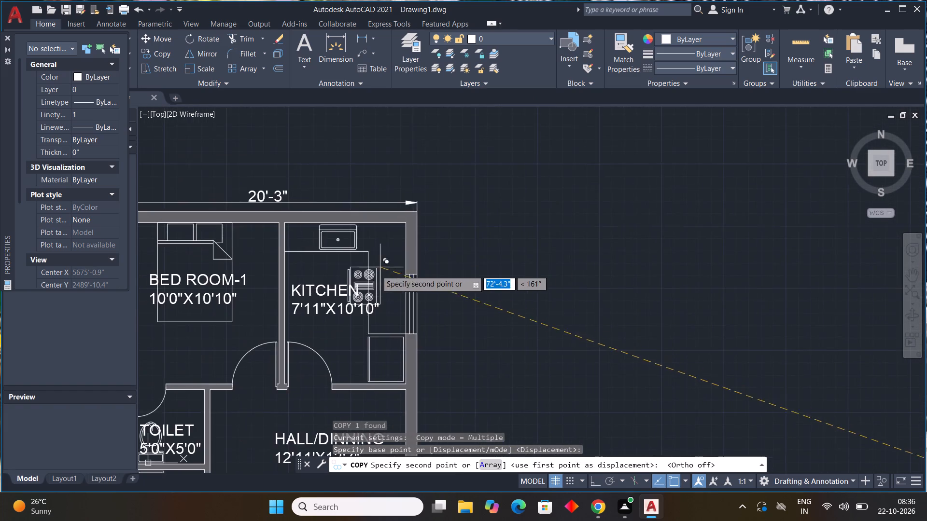
scroll(377, 270, "up", 4)
scroll(497, 231, "down", 2)
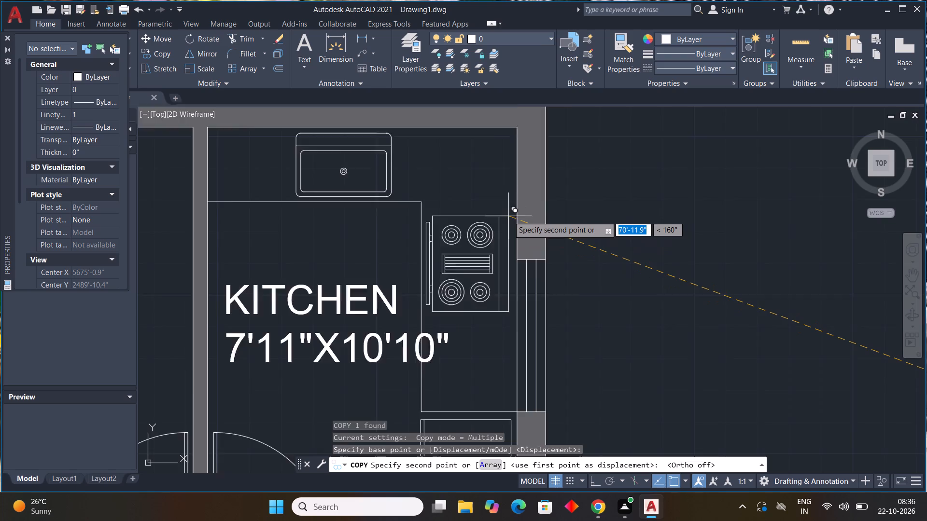
scroll(508, 216, "up", 1)
left_click(511, 216)
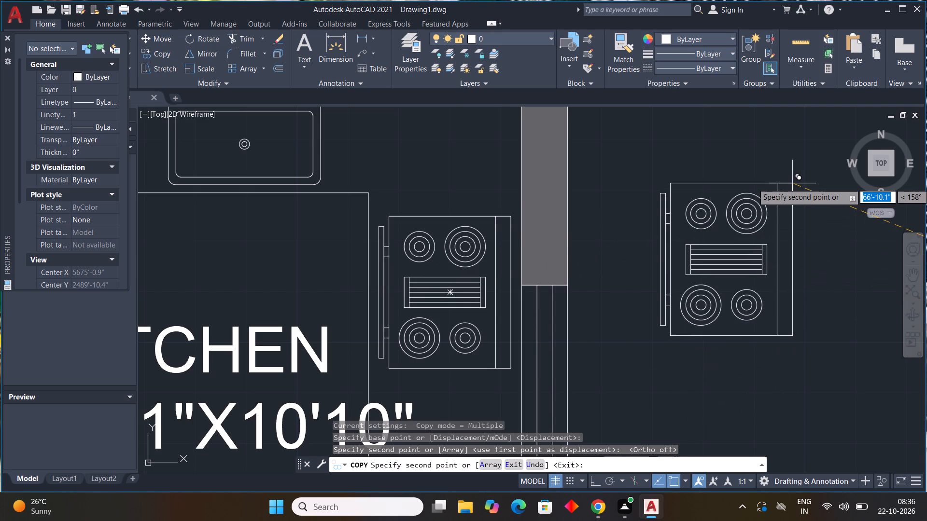
key("Escape")
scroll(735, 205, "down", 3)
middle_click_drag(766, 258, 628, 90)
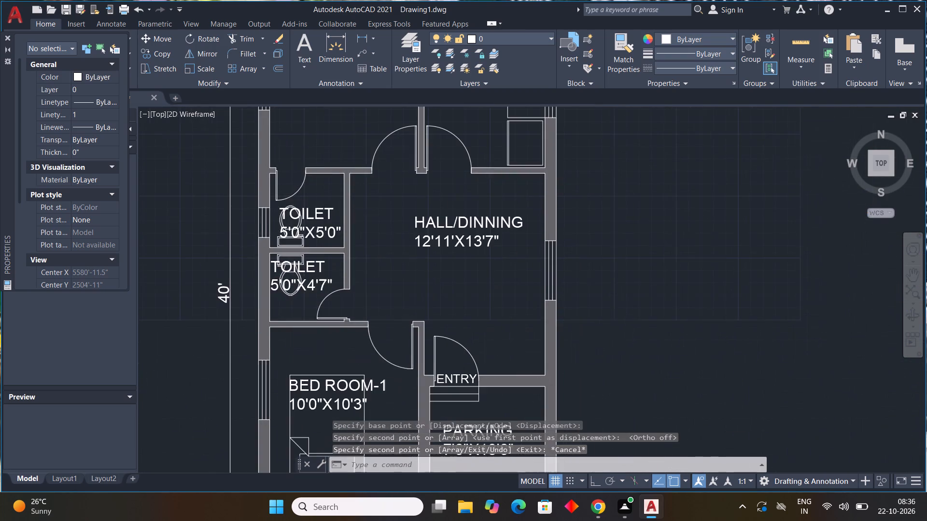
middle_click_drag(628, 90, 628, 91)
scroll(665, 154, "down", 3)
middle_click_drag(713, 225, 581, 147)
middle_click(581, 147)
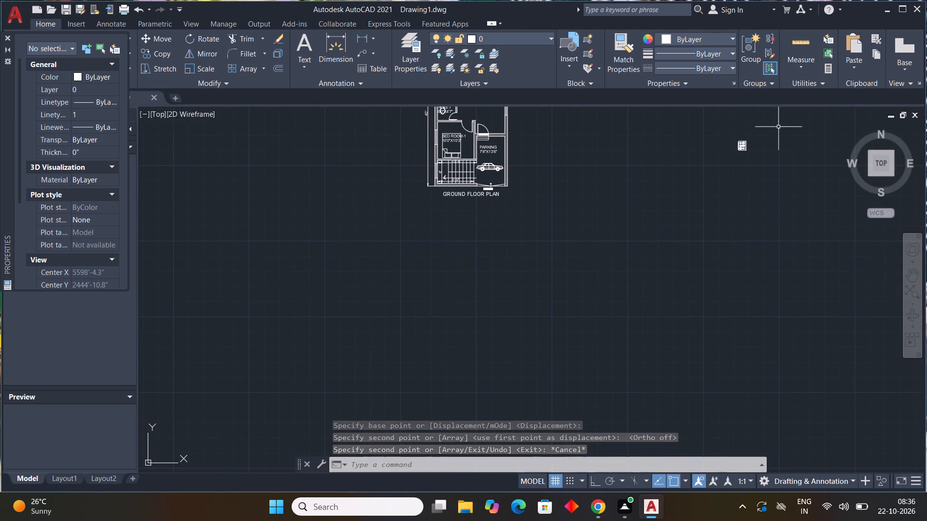
Delete the leftover range-oven block standing in the empty space beside the plan.
left_click_drag(755, 123, 746, 147)
left_click(730, 160)
key("Delete")
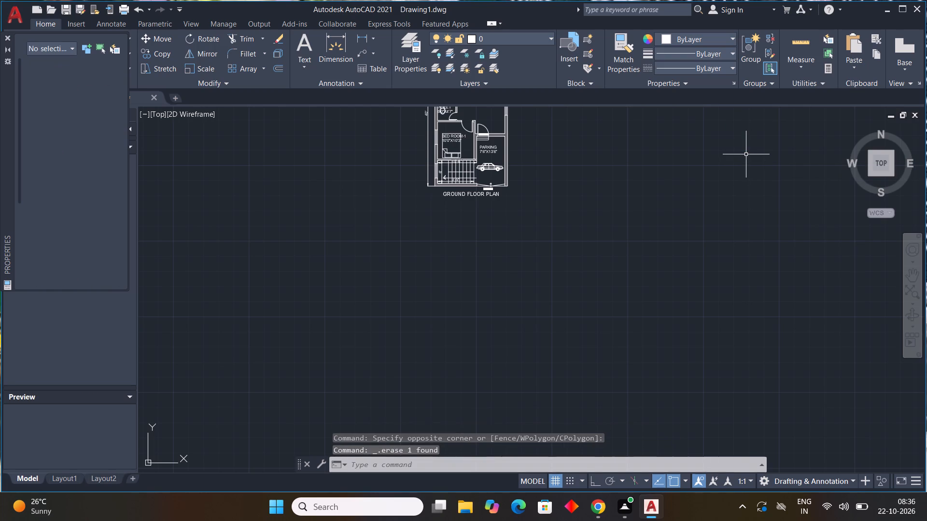
Review the whole ground floor plan, including its furniture, fixtures, labels and wall hatching.
scroll(746, 153, "down", 5)
scroll(733, 141, "up", 3)
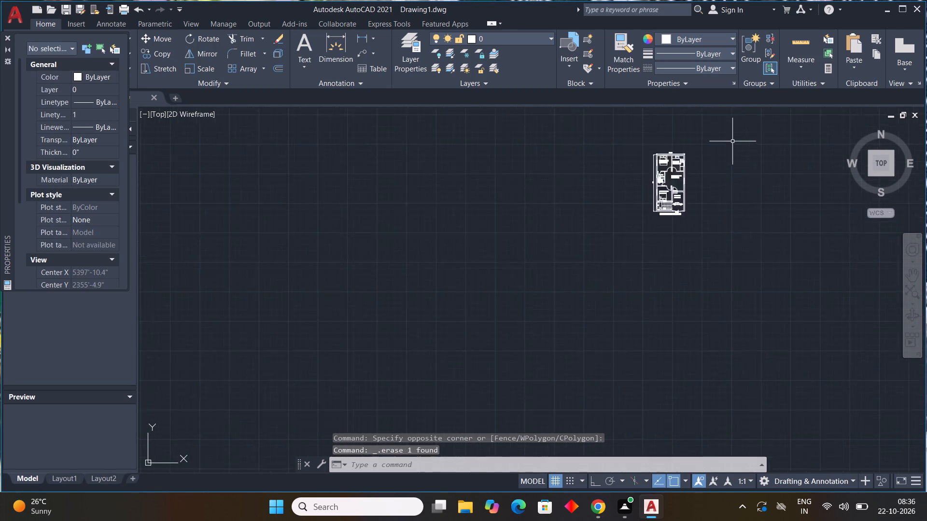
scroll(732, 141, "up", 1)
scroll(643, 165, "up", 3)
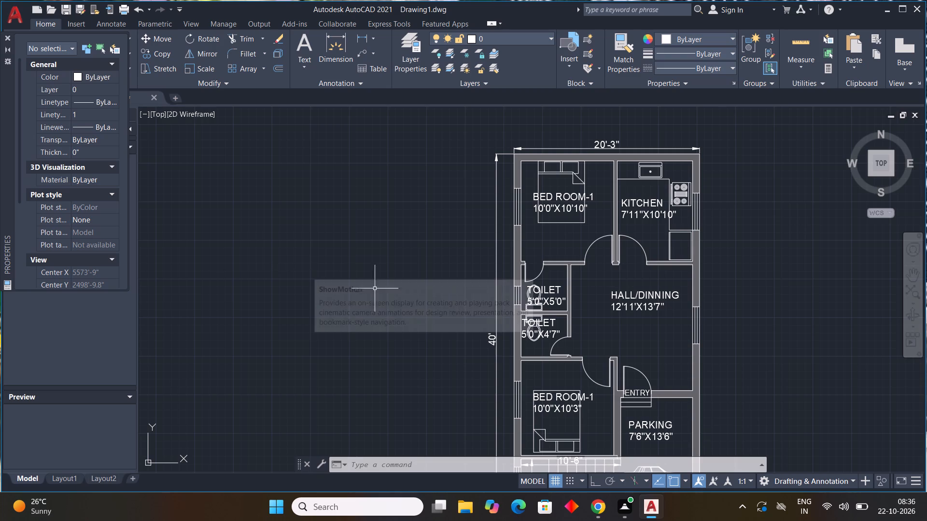
scroll(598, 320, "down", 2)
scroll(596, 326, "up", 1)
middle_click_drag(594, 327, 353, 229)
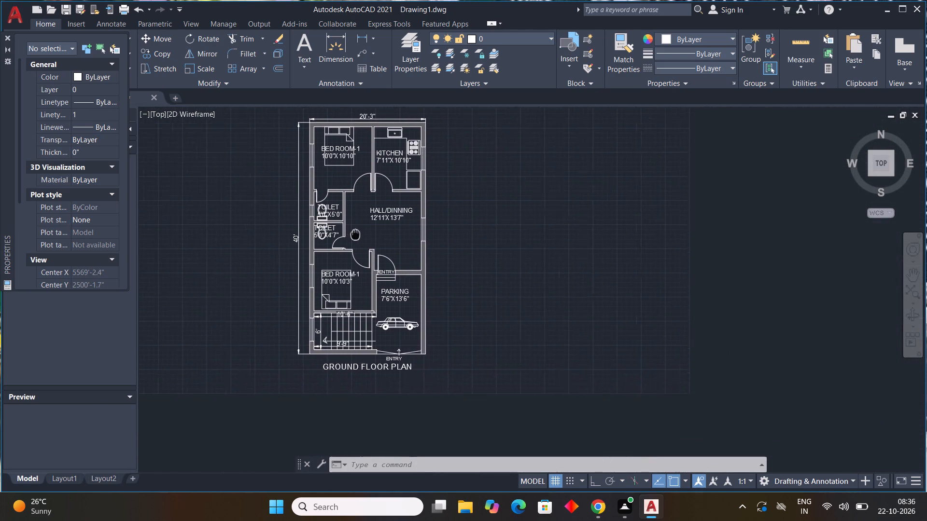
middle_click_drag(353, 229, 373, 256)
middle_click(373, 256)
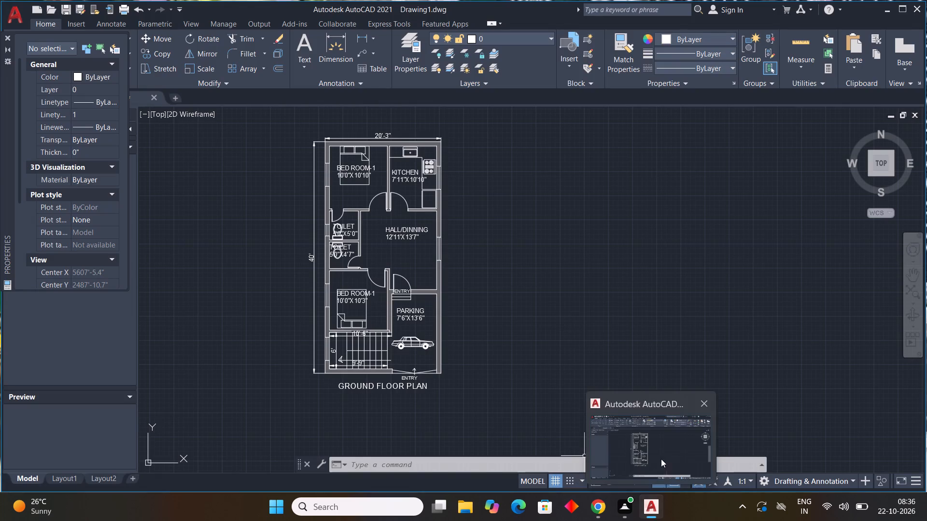
left_click(661, 459)
middle_click_drag(255, 214, 306, 247)
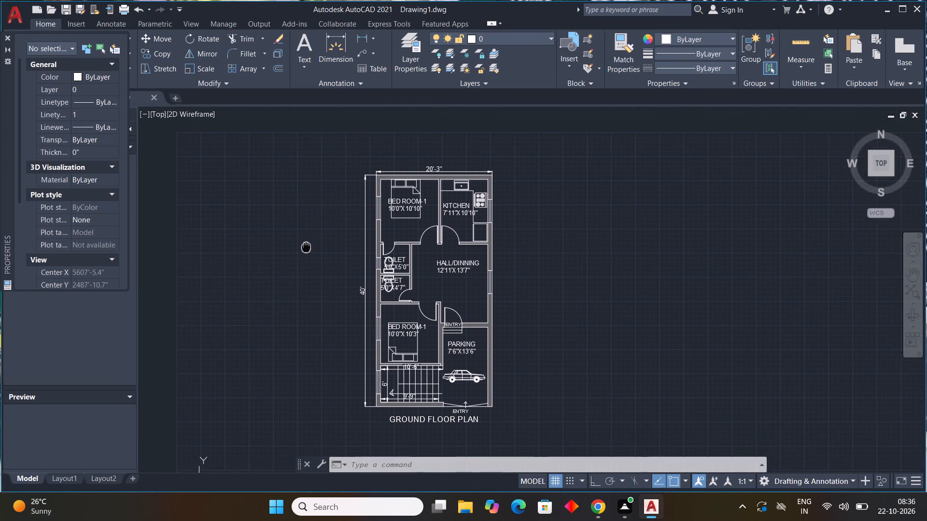
middle_click_drag(306, 247, 303, 232)
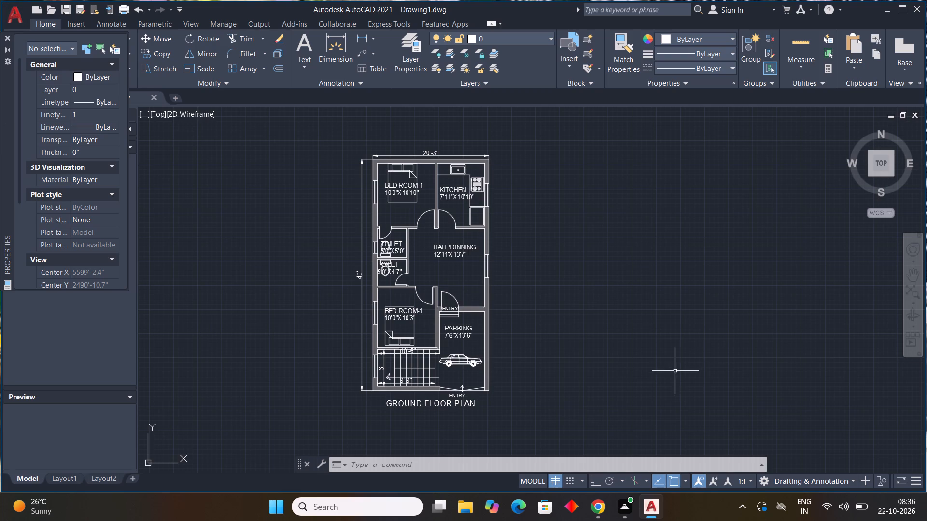
Save the drawing in the Documents folder under the file name TASK-61.
key("ctrl+s")
scroll(469, 284, "down", 1)
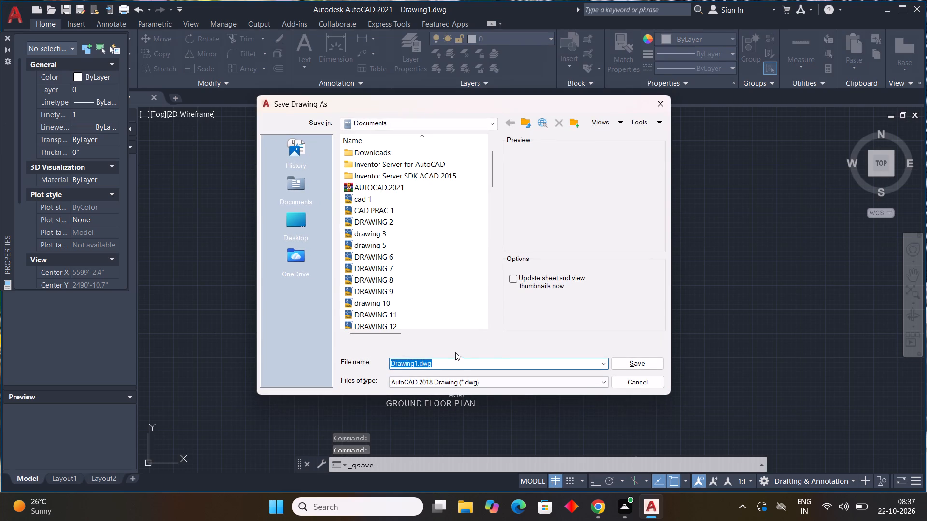
left_click_drag(456, 359, 337, 351)
type("TAS")
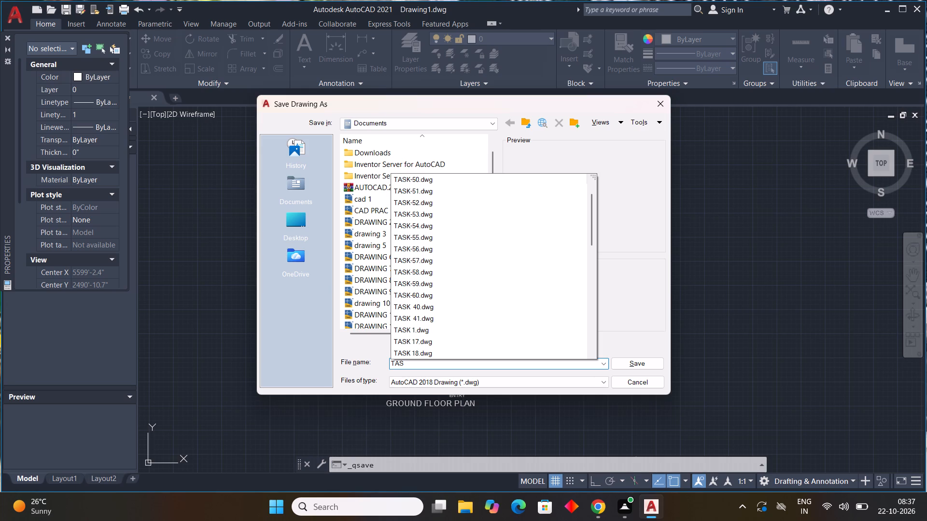
key("k")
key("minus")
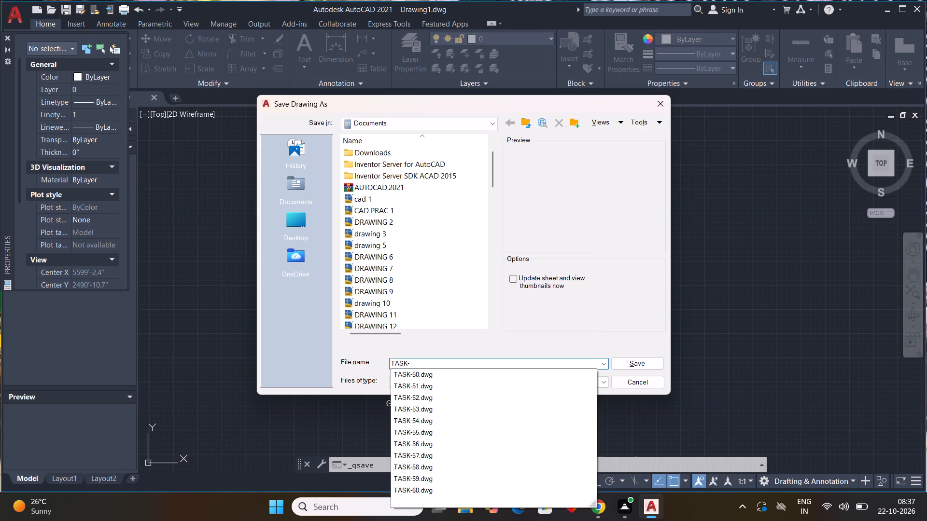
scroll(926, 343, "down", 2)
scroll(504, 471, "down", 5)
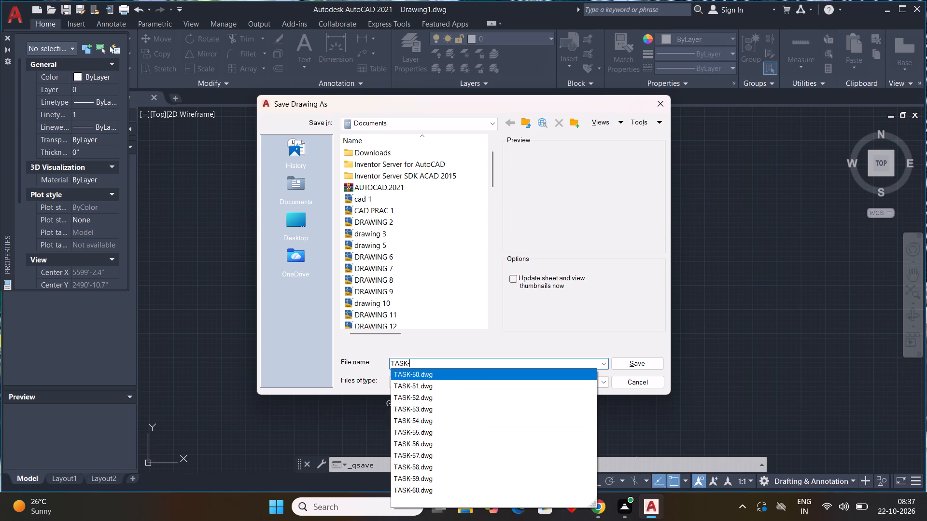
key("6")
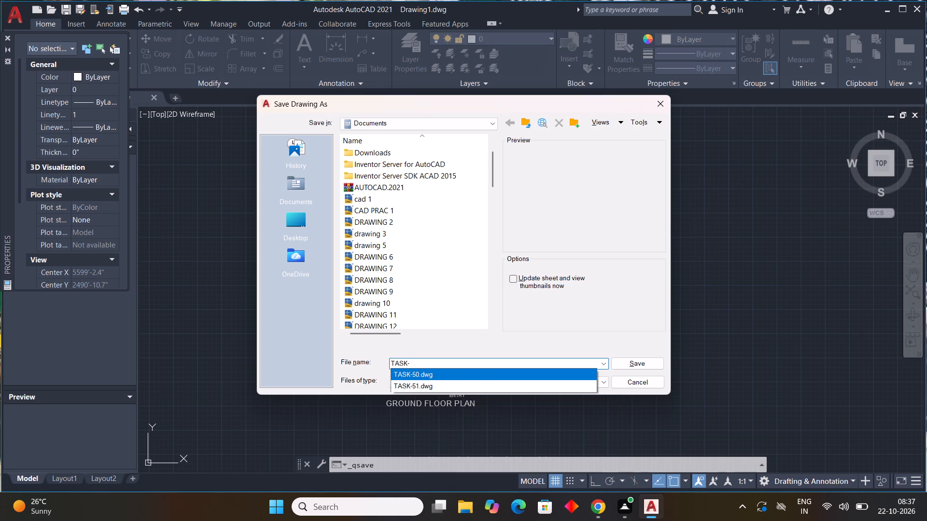
key("1")
left_click(645, 361)
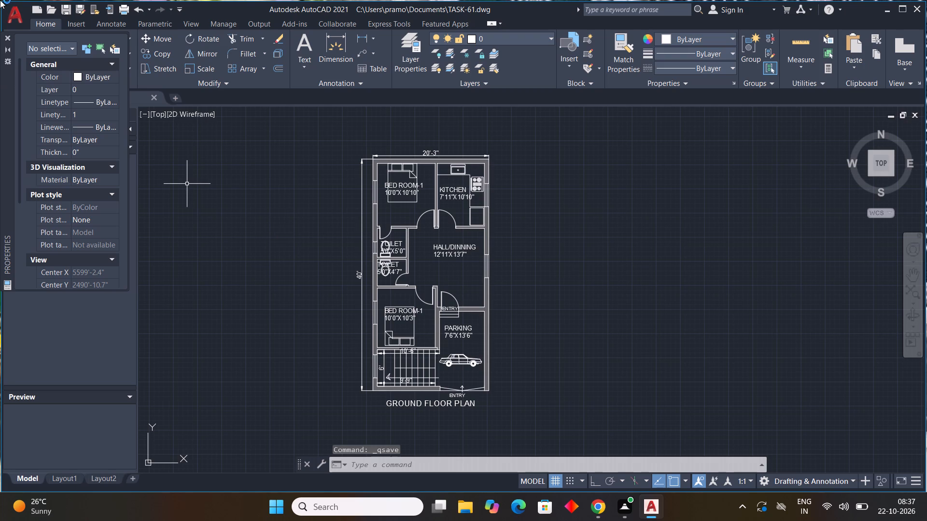
Save the drawing again with Save As under the name TASK-61, replacing the existing file.
left_click(12, 19)
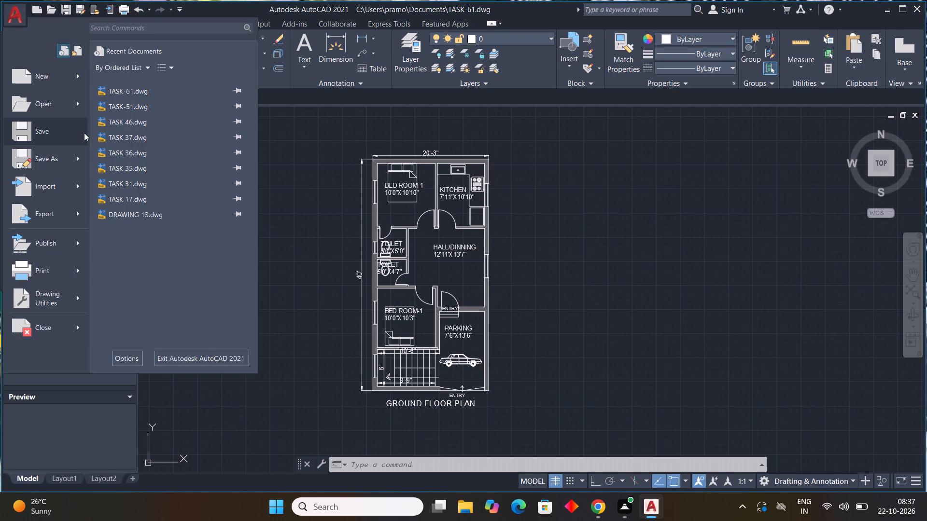
left_click(47, 162)
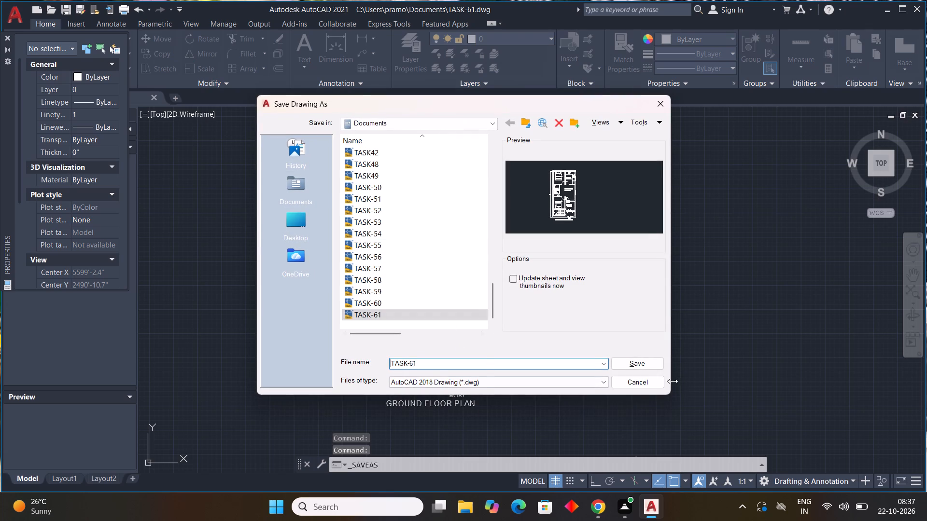
left_click(638, 358)
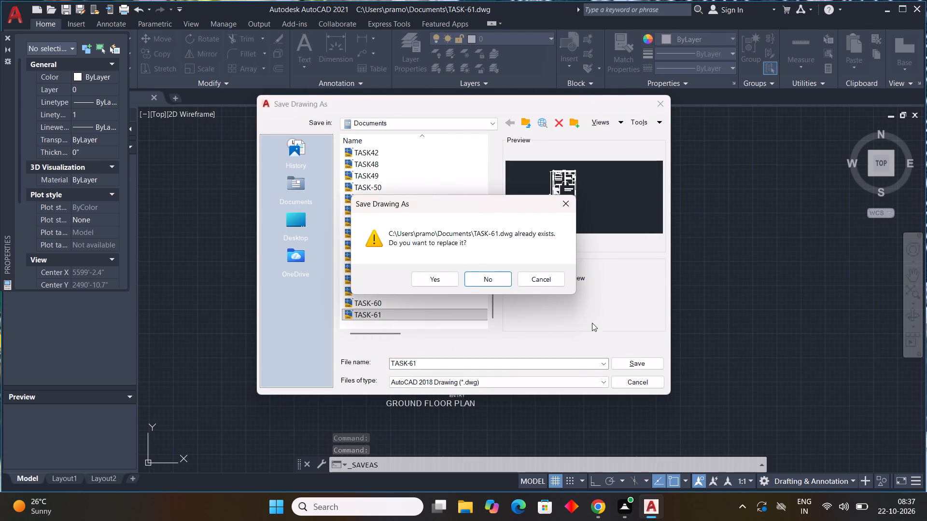
left_click(436, 274)
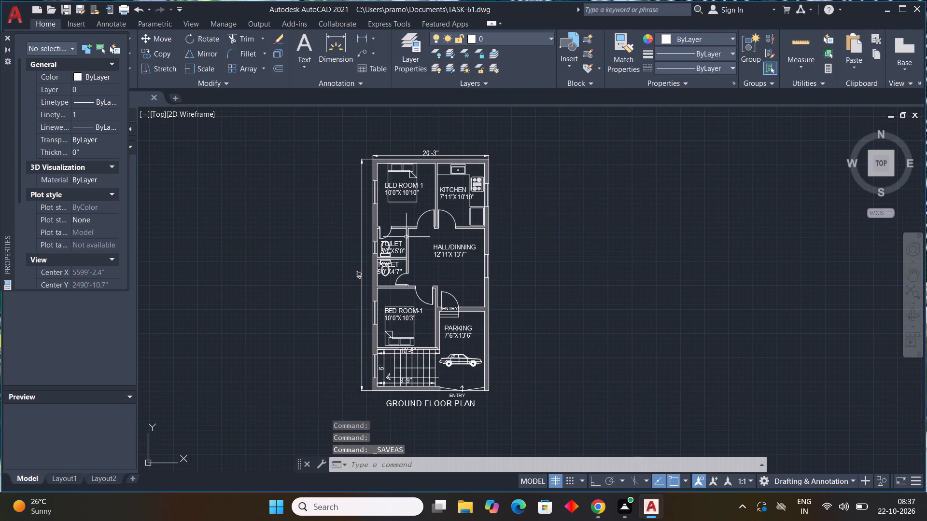
Open the plot settings for the model and choose AutoCAD PDF (High Quality Print).pc3 as the plotter.
left_click(12, 14)
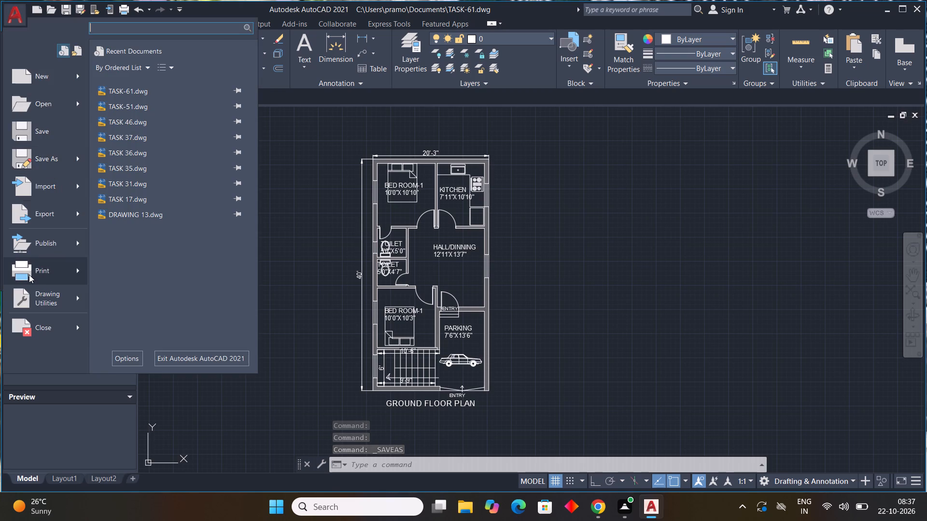
left_click(31, 272)
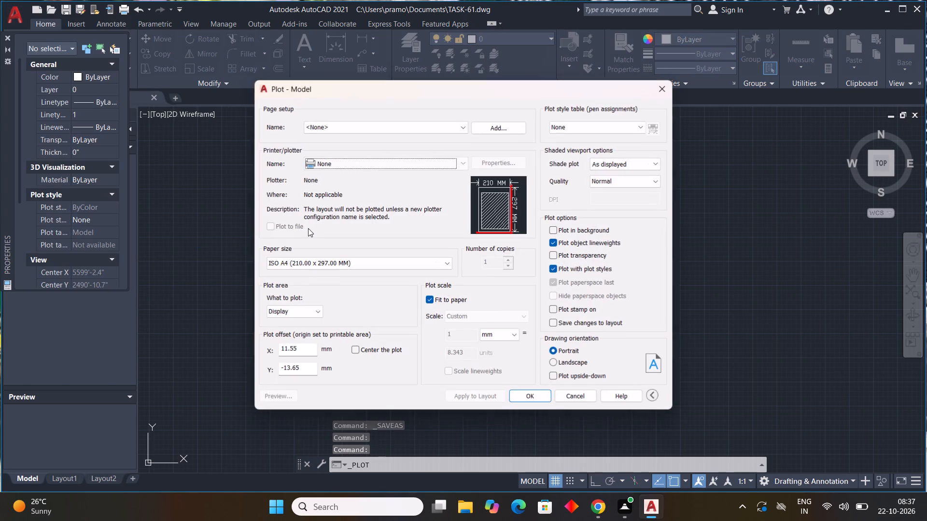
left_click(402, 166)
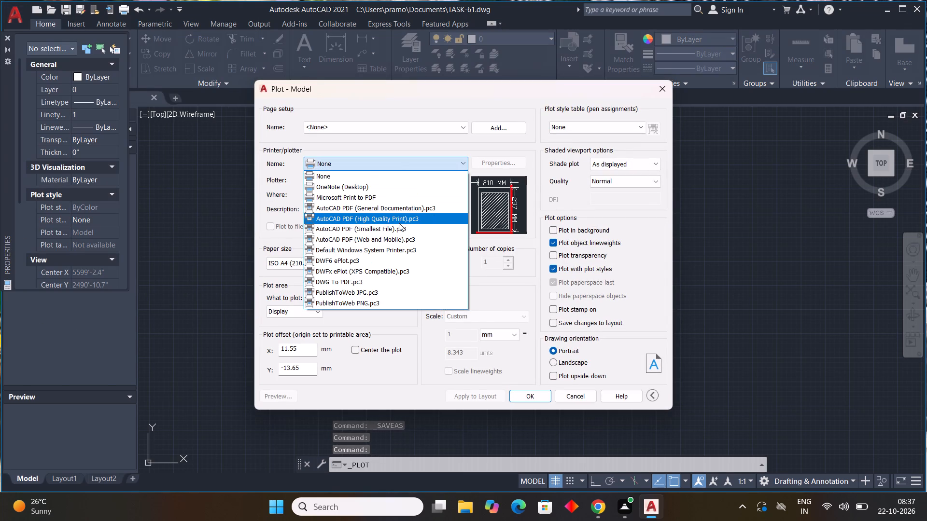
left_click(399, 222)
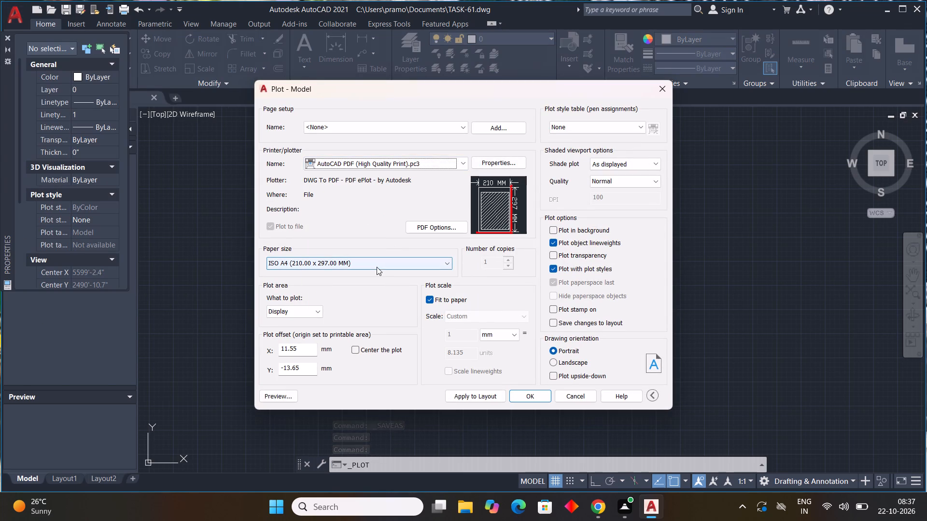
Set the plot area to a window enclosing the whole floor plan with its dimensions and GROUND FLOOR PLAN title.
left_click(299, 309)
left_click(295, 347)
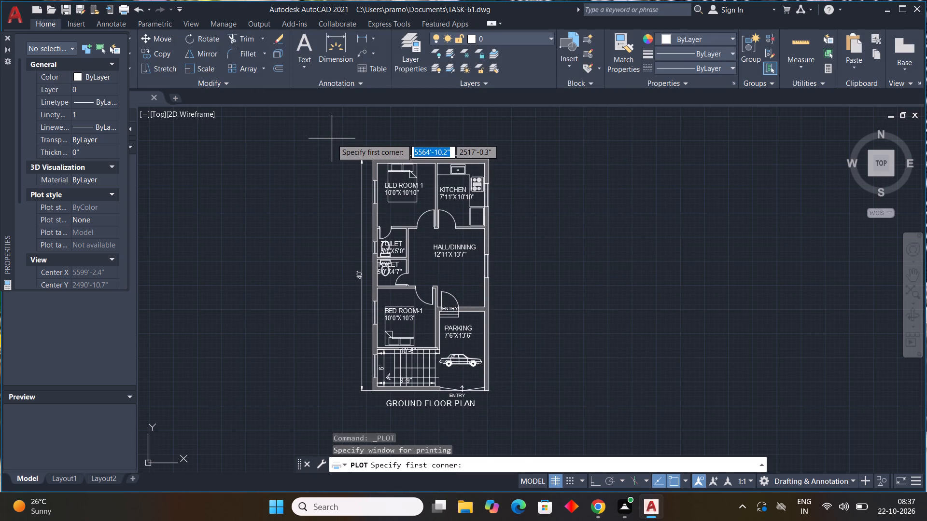
left_click(326, 136)
scroll(524, 390, "down", 1)
middle_click_drag(524, 390, 505, 318)
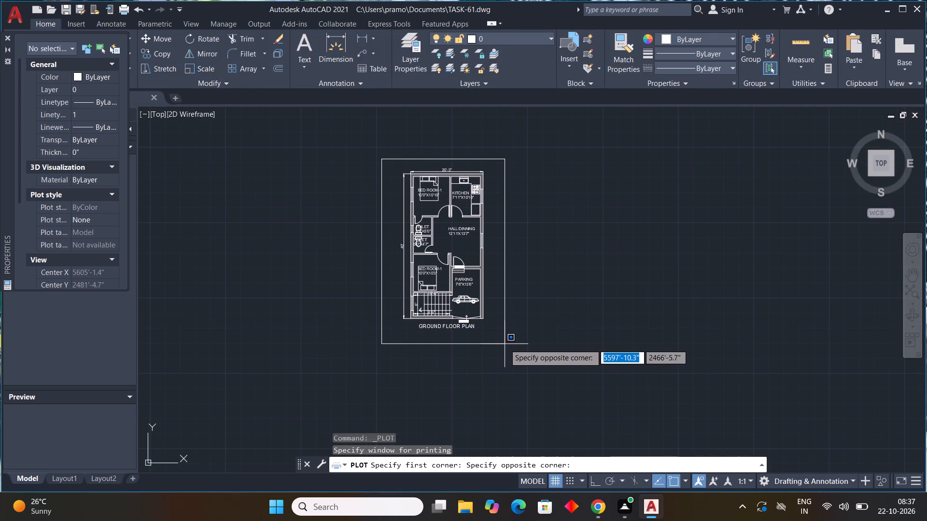
left_click(505, 344)
Center the plot on the paper and set the plot scale units to inches.
left_click(357, 350)
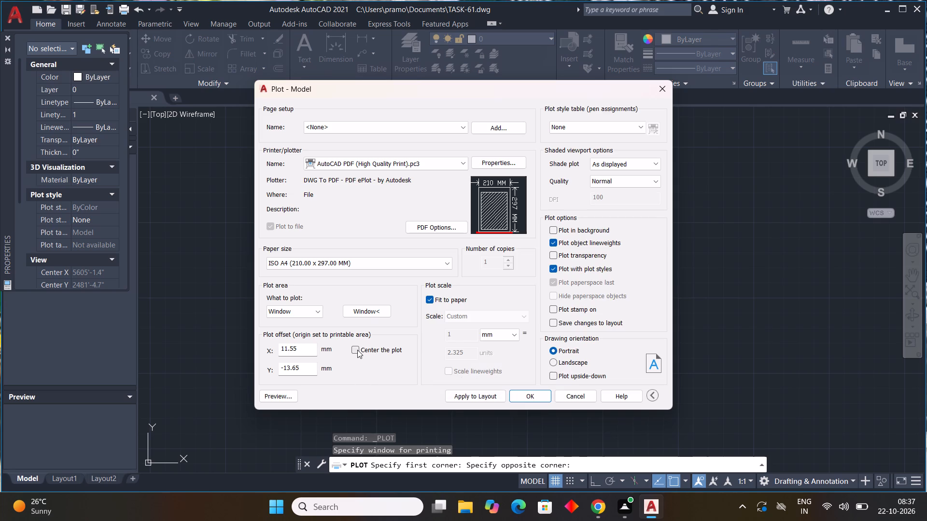
left_click(508, 334)
left_click(507, 343)
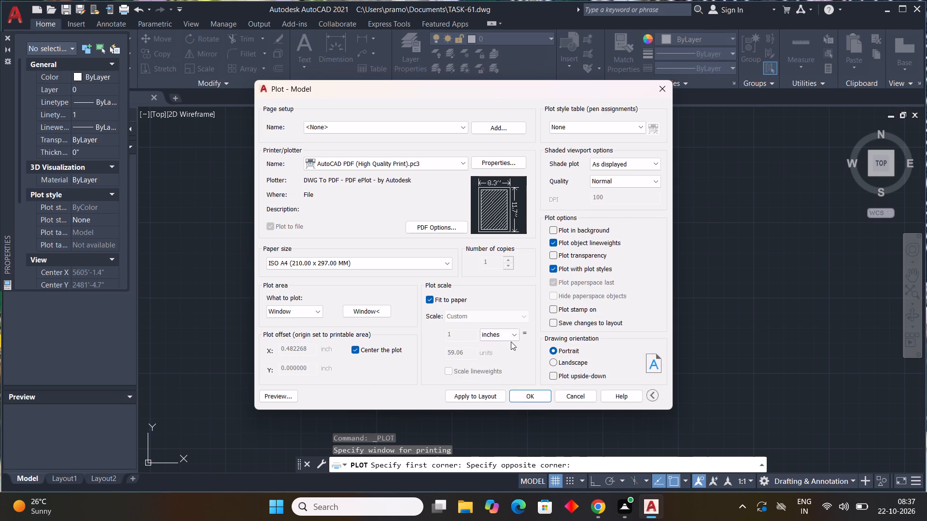
Apply the plot settings to the layout and plot the plan to TASK-61-Model.pdf in the Documents folder.
left_click(476, 393)
left_click(527, 397)
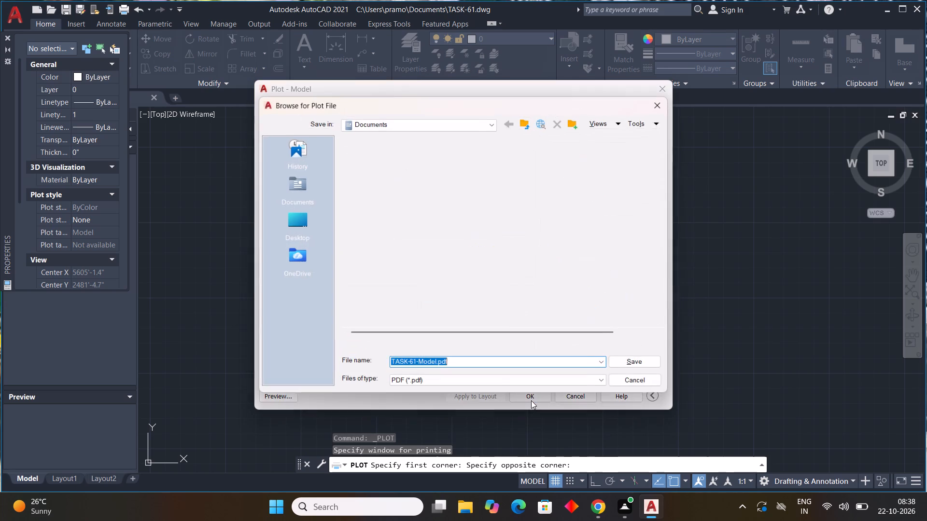
left_click(626, 363)
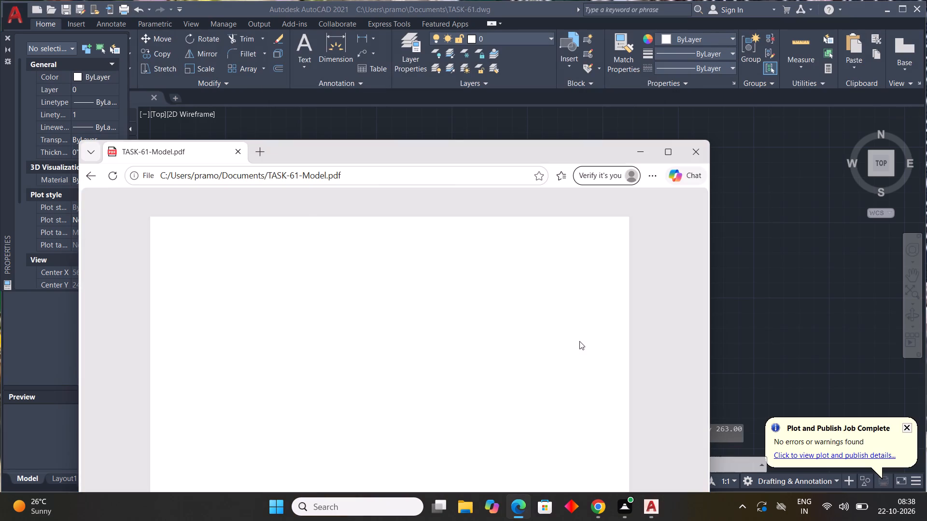
left_click(639, 151)
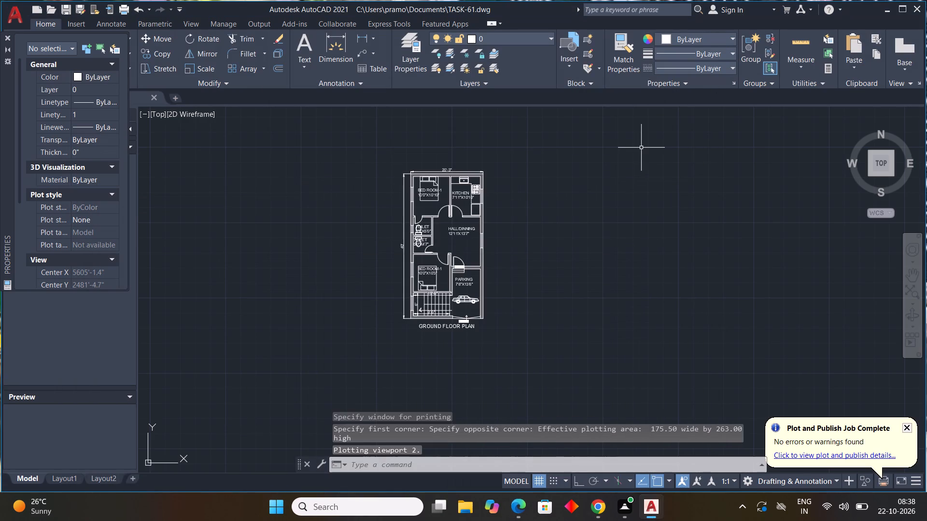